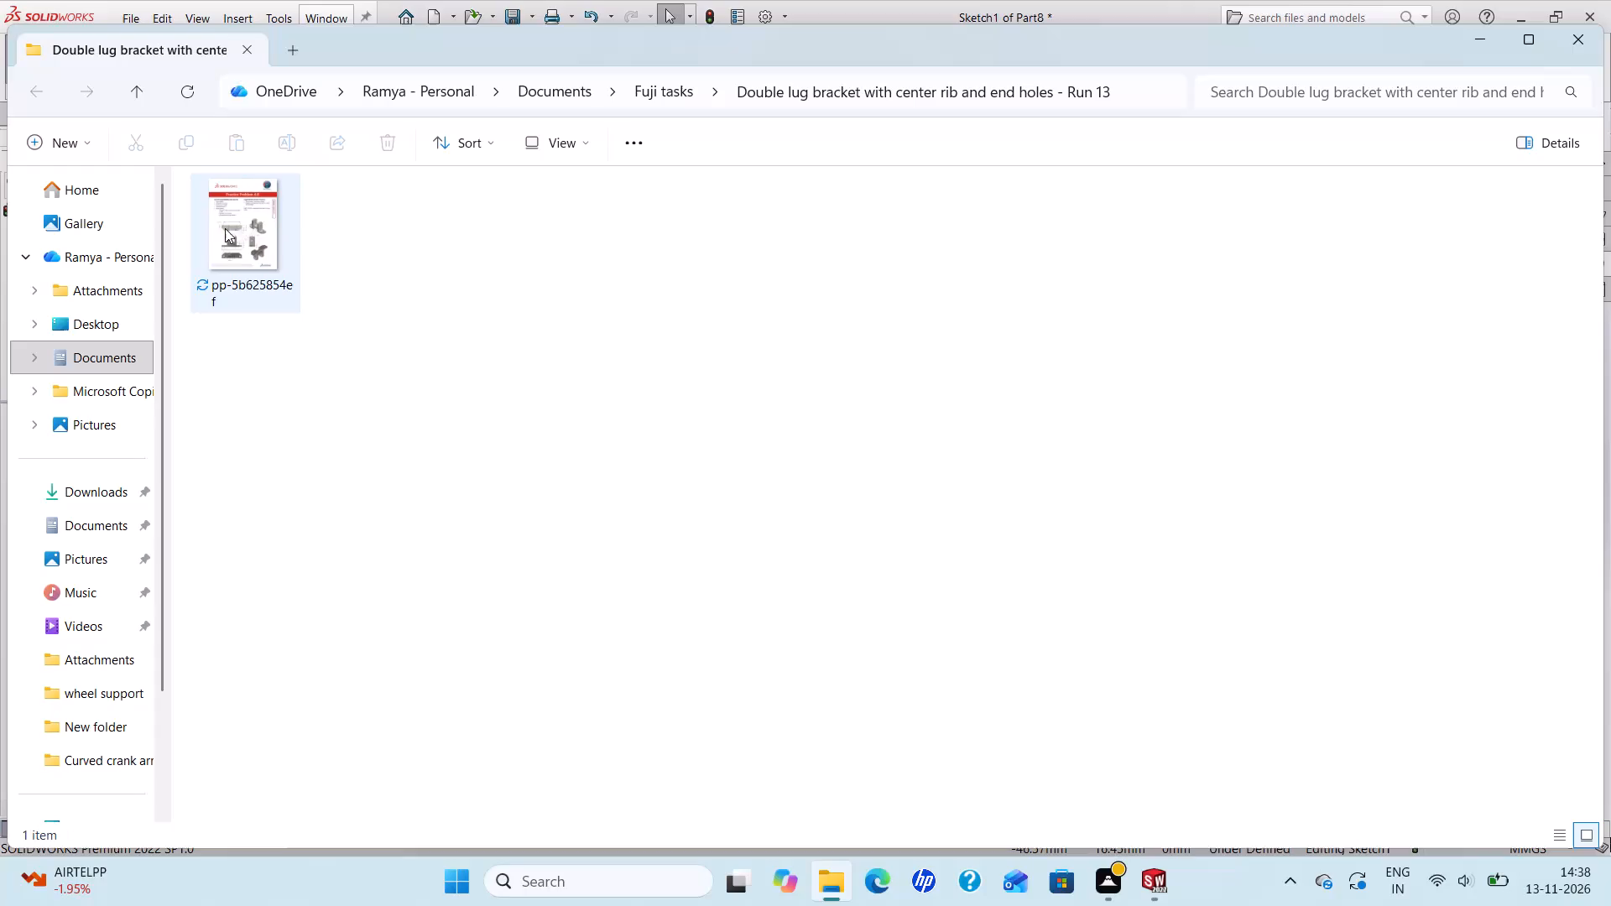
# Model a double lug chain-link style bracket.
# Open the Practice Problem 4.8 drawing image from the bracket folder, close the folder window and switch to SOLIDWORKS.
pyautogui.click(235, 231)
pyautogui.doubleClick(237, 231)
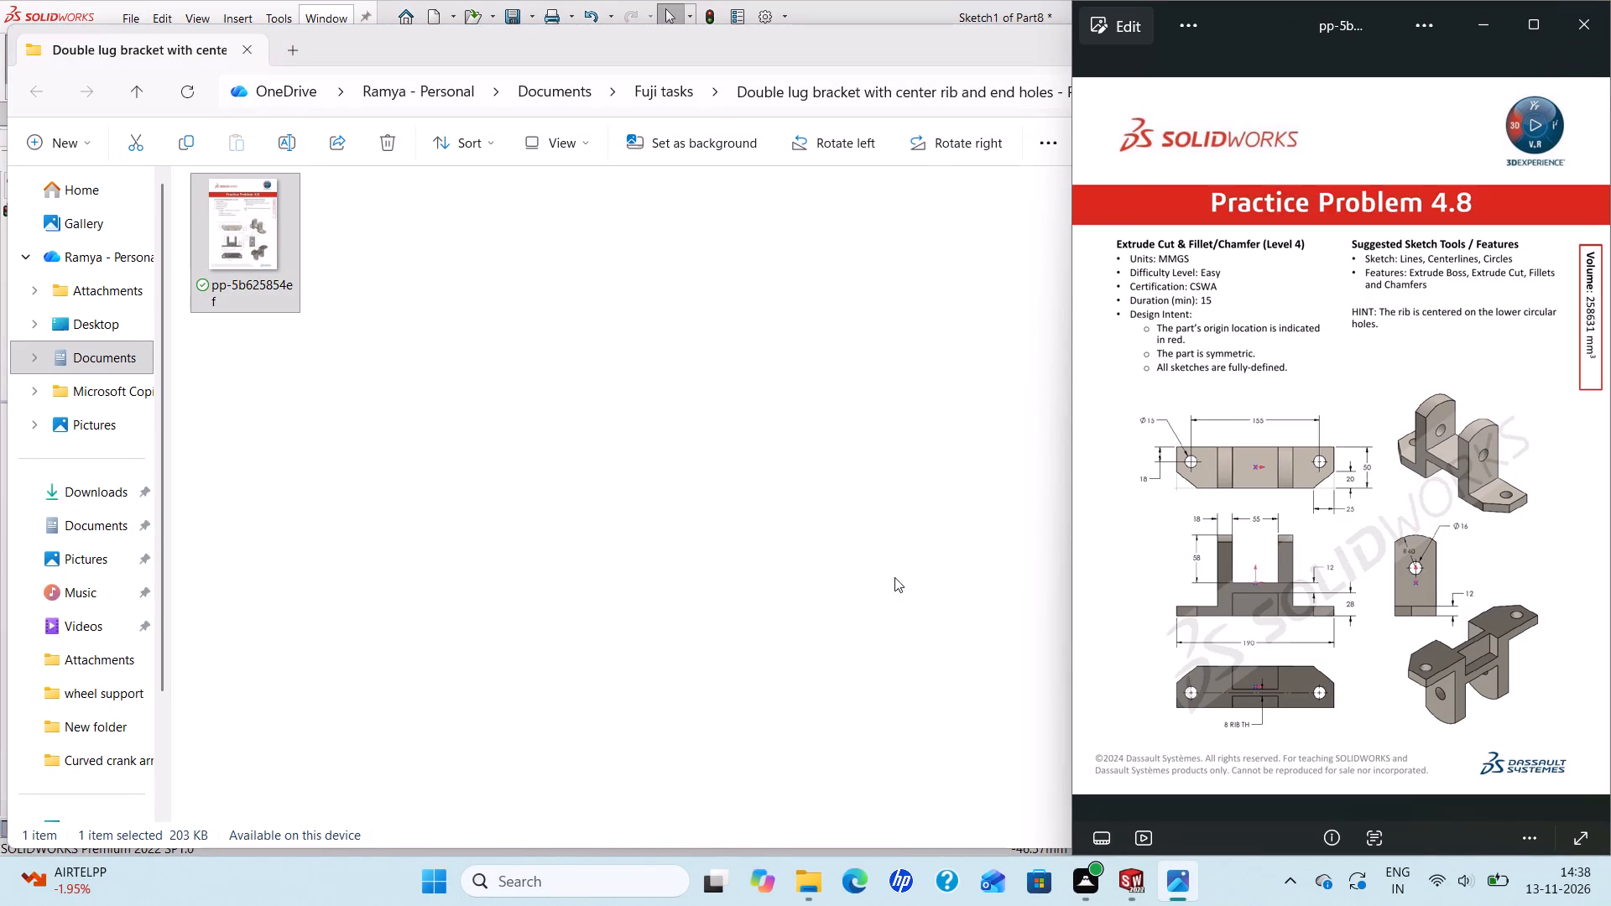
pyautogui.click(829, 519)
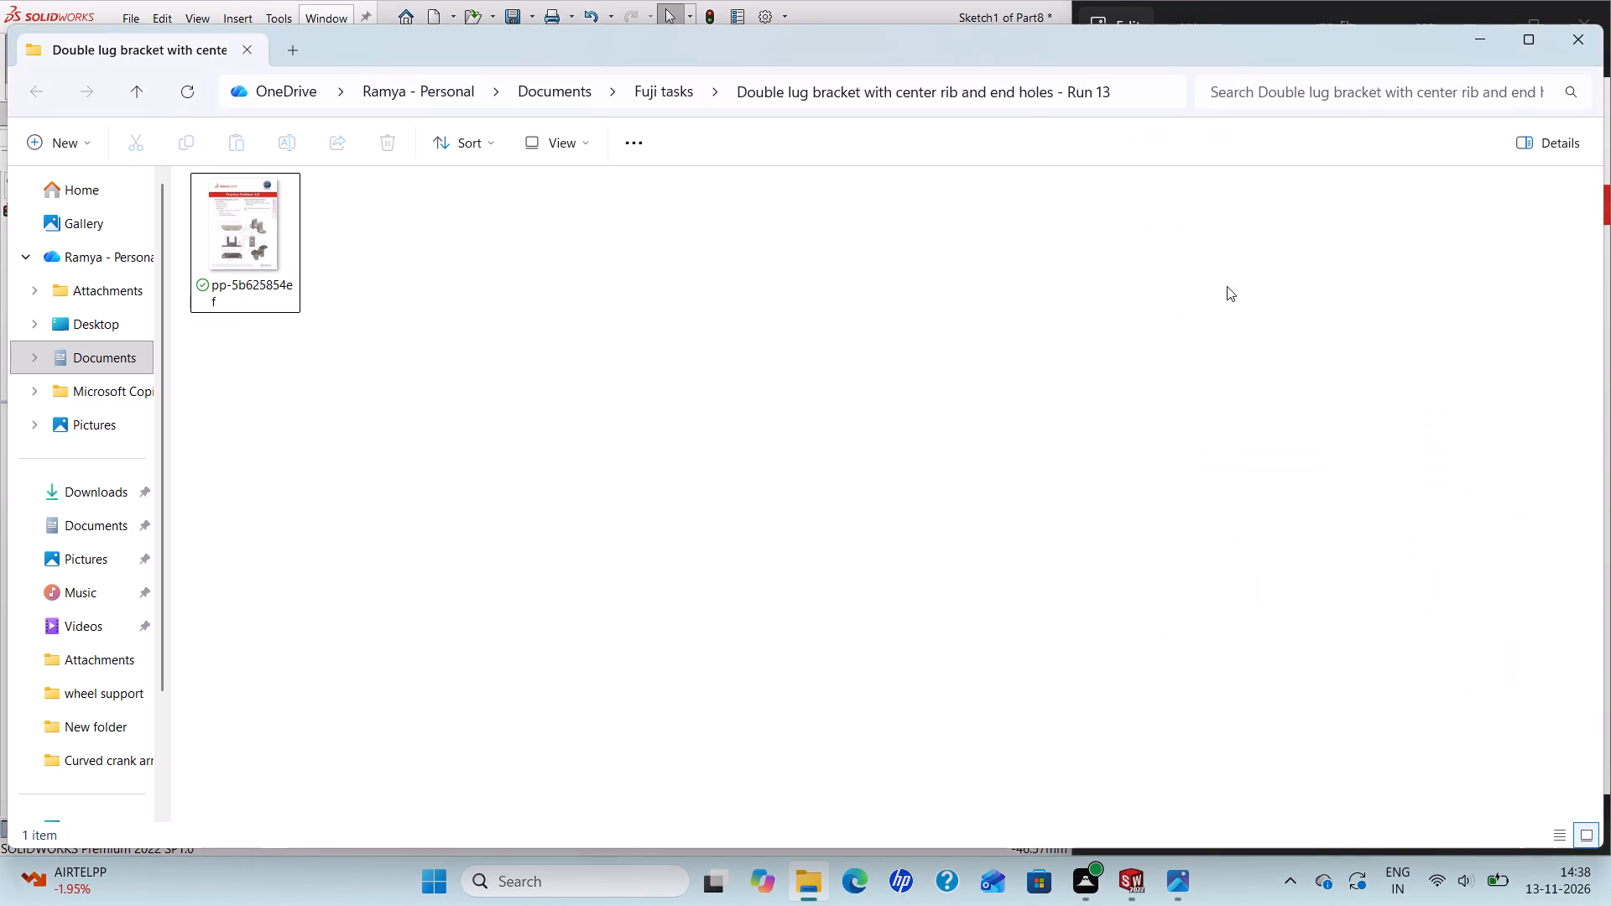
pyautogui.click(1575, 51)
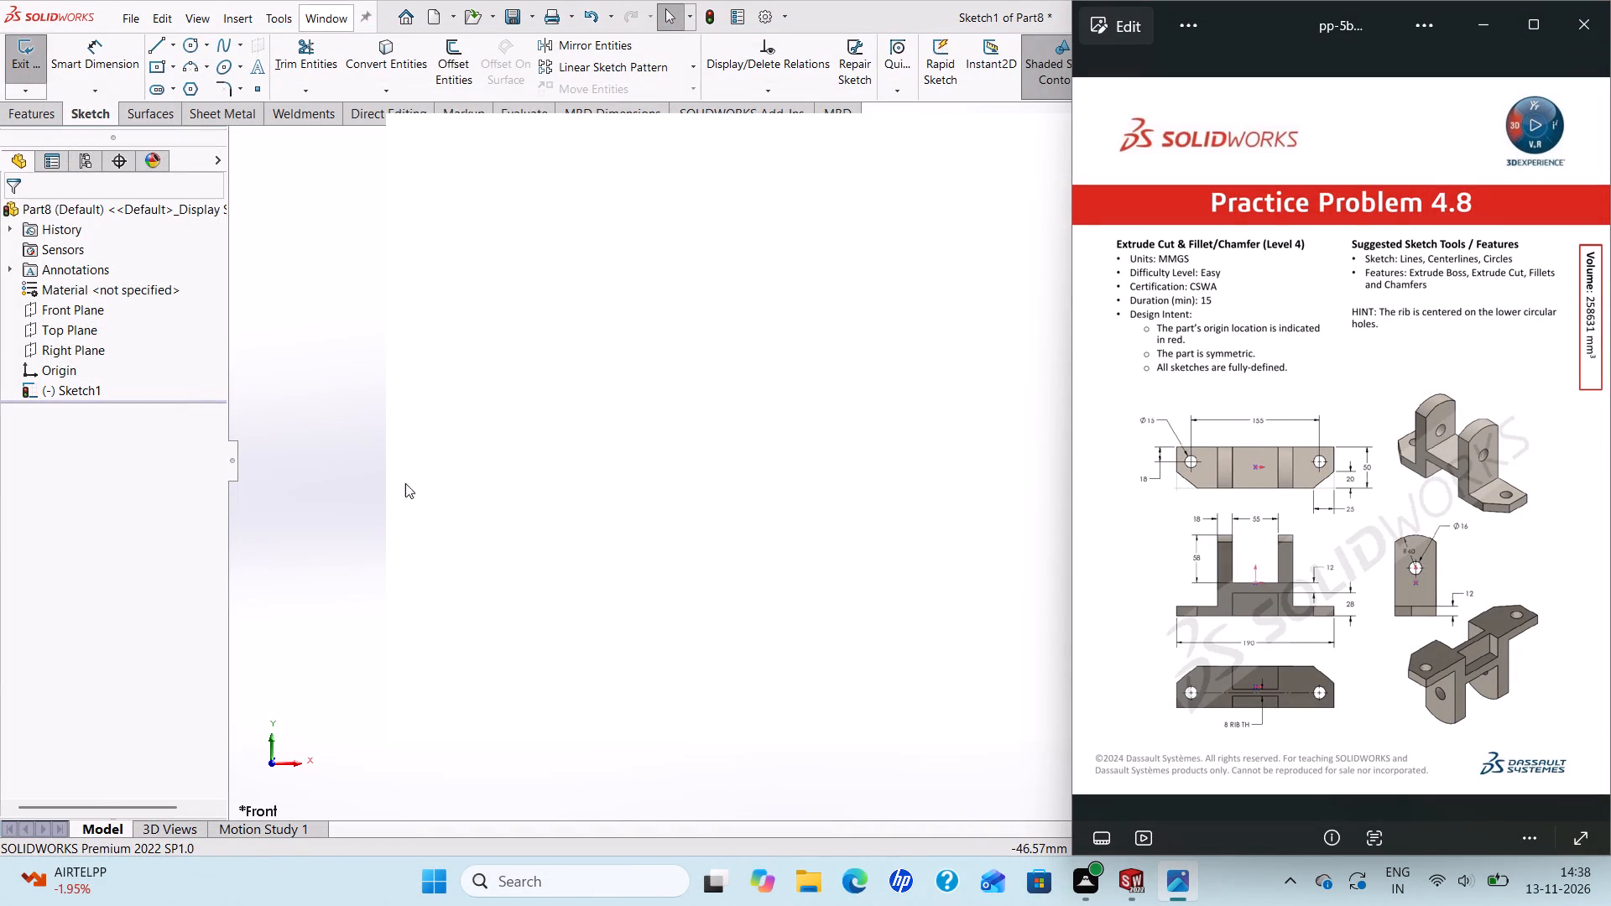
pyautogui.click(341, 497)
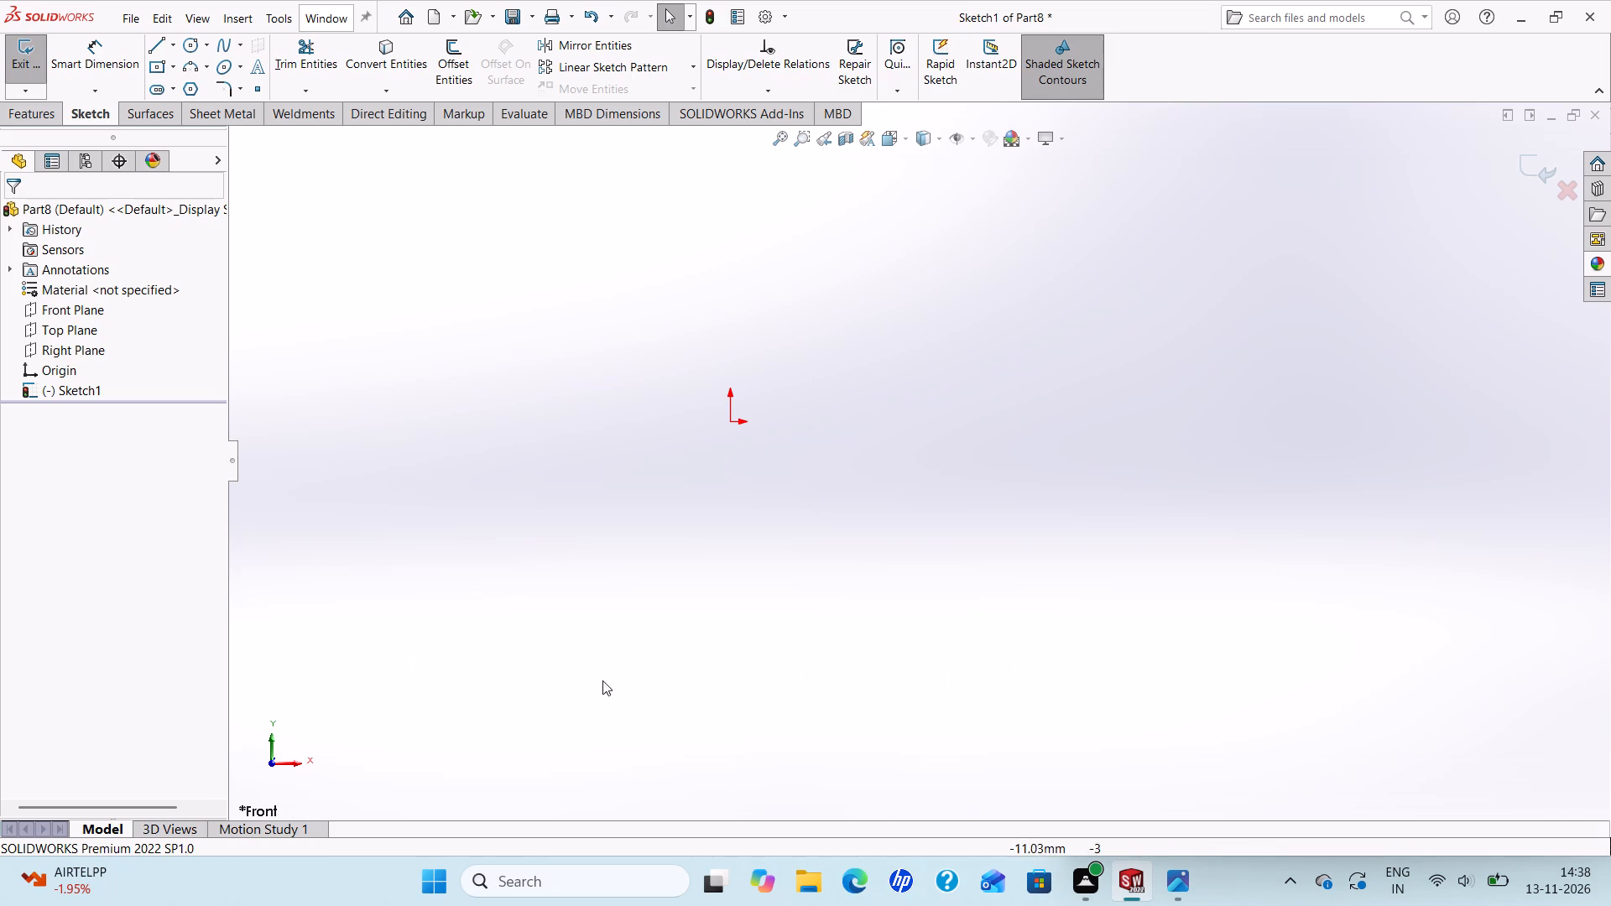
# Undo all the earlier circle, centerline and dimension work in Part8, including the creation of Sketch1, back to an empty part.
pyautogui.rightClick(76, 395)
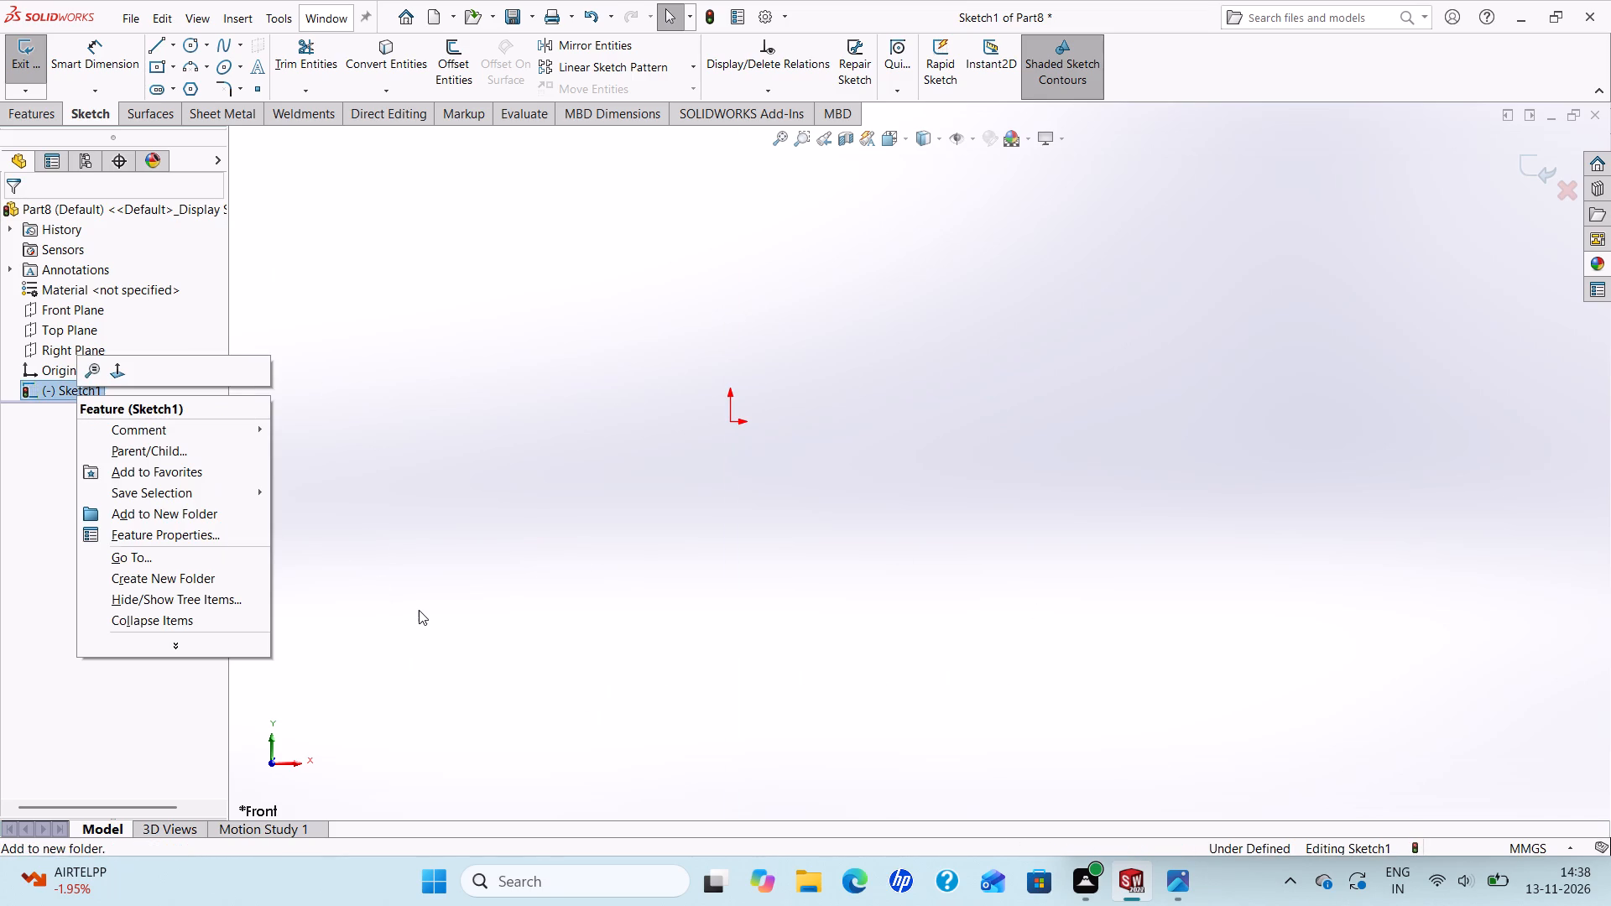
pyautogui.press('Escape')
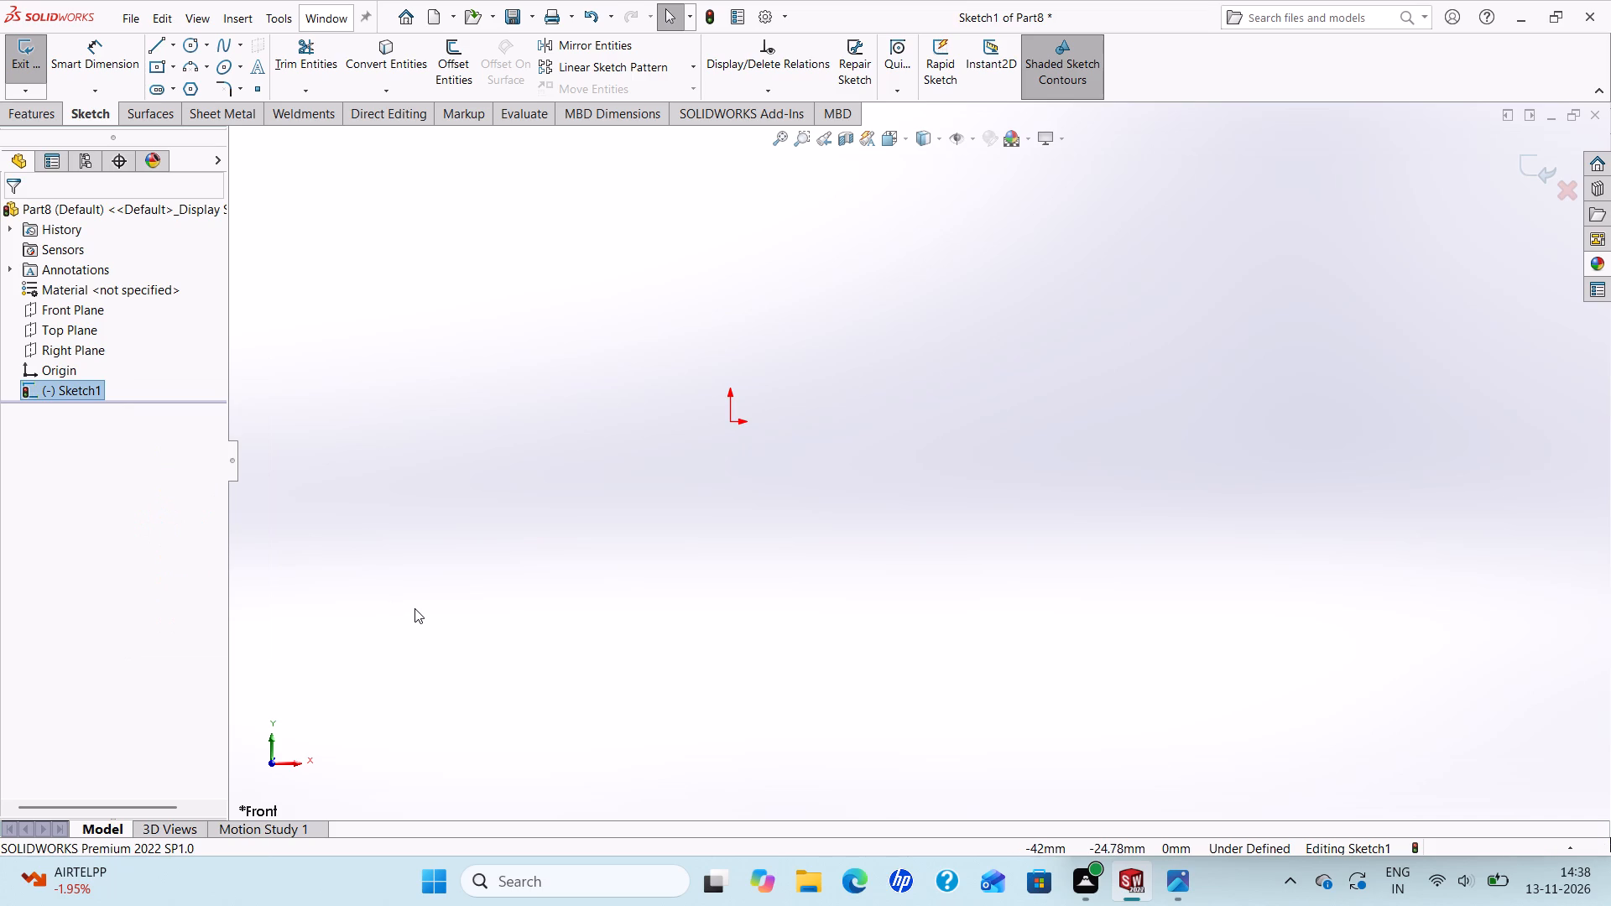
pyautogui.hotkey('ctrl', 'z')
pyautogui.hotkey('ctrl', 'z')
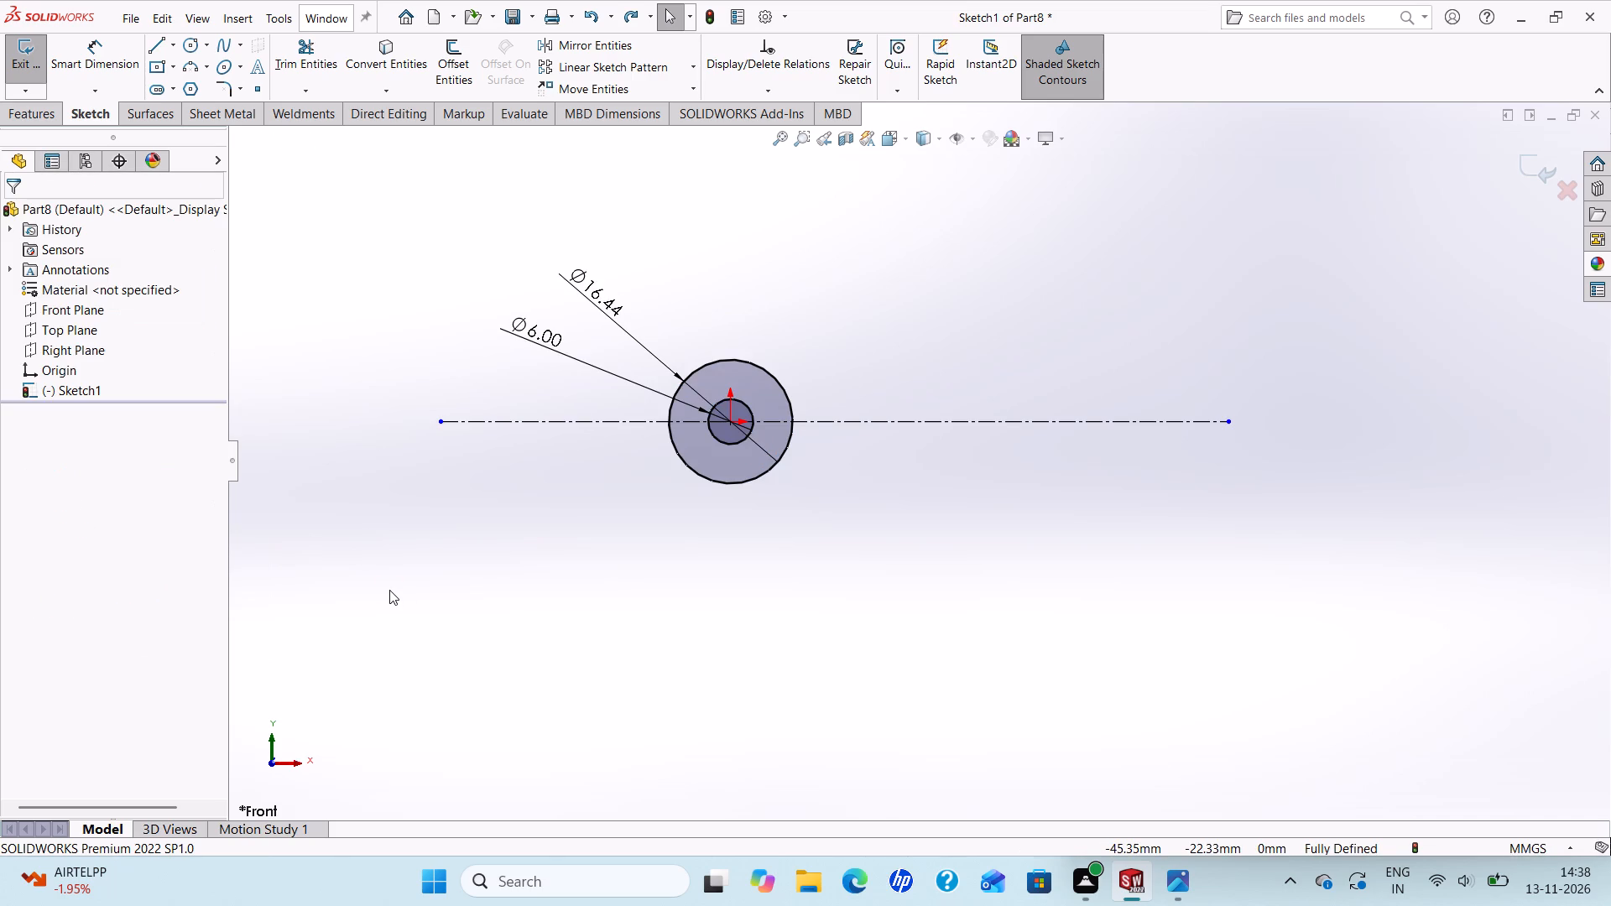
pyautogui.hotkey('ctrl', 'z')
pyautogui.hotkey('ctrl', 'z')
pyautogui.hotkey('ctrl', 'z')
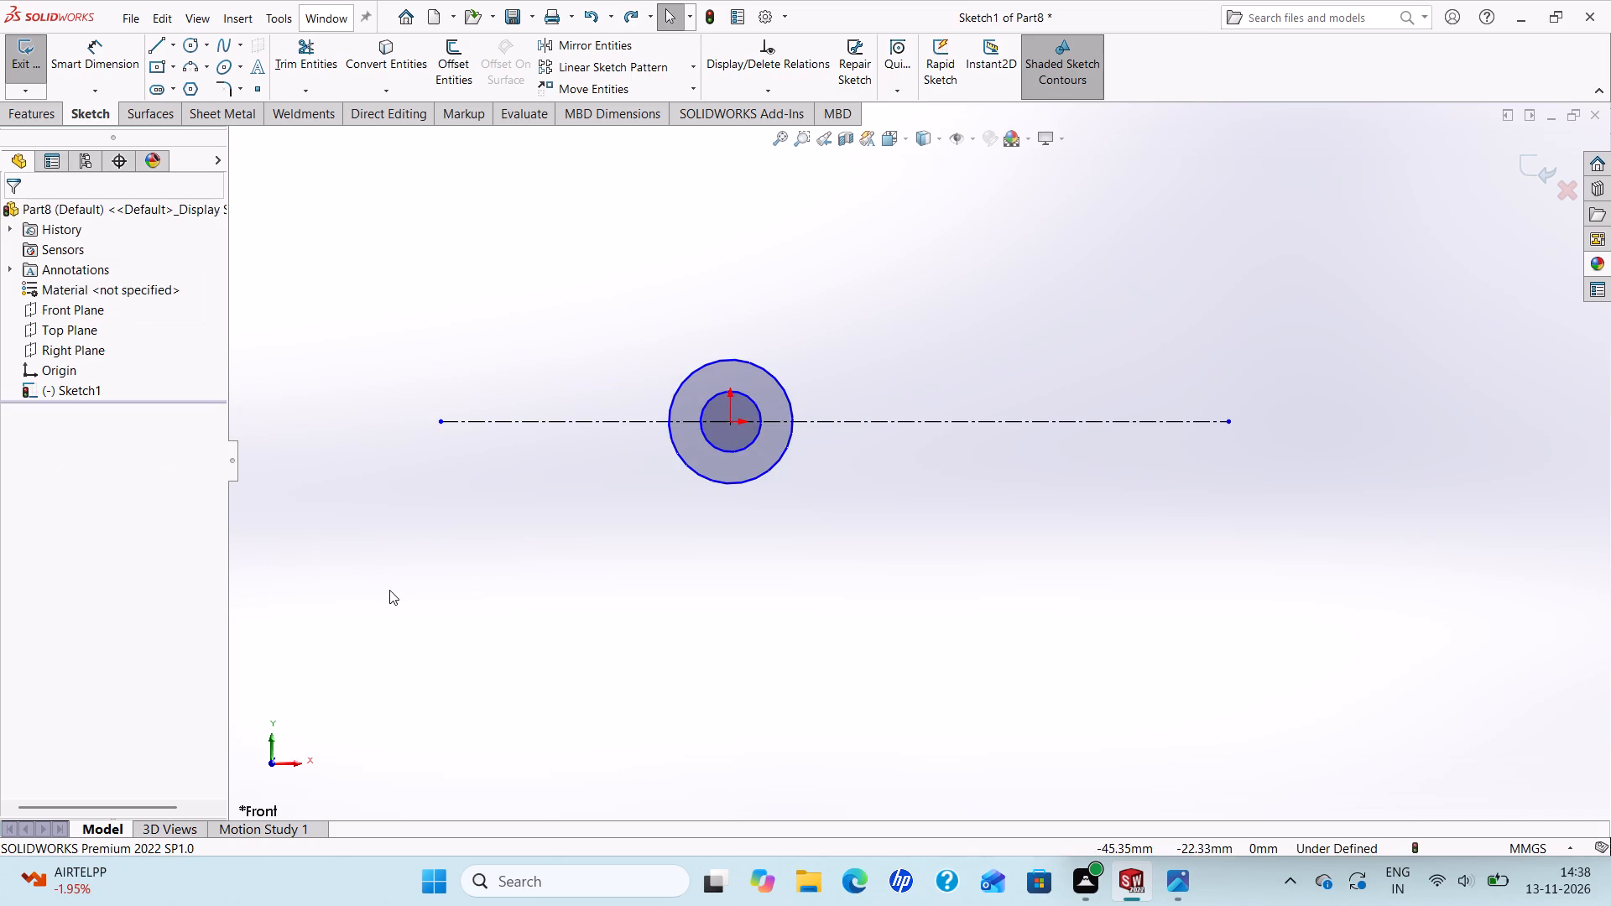
pyautogui.hotkey('ctrl', 'z')
pyautogui.hotkey('ctrl', 'z')
pyautogui.hotkey('ctrl', 'z')
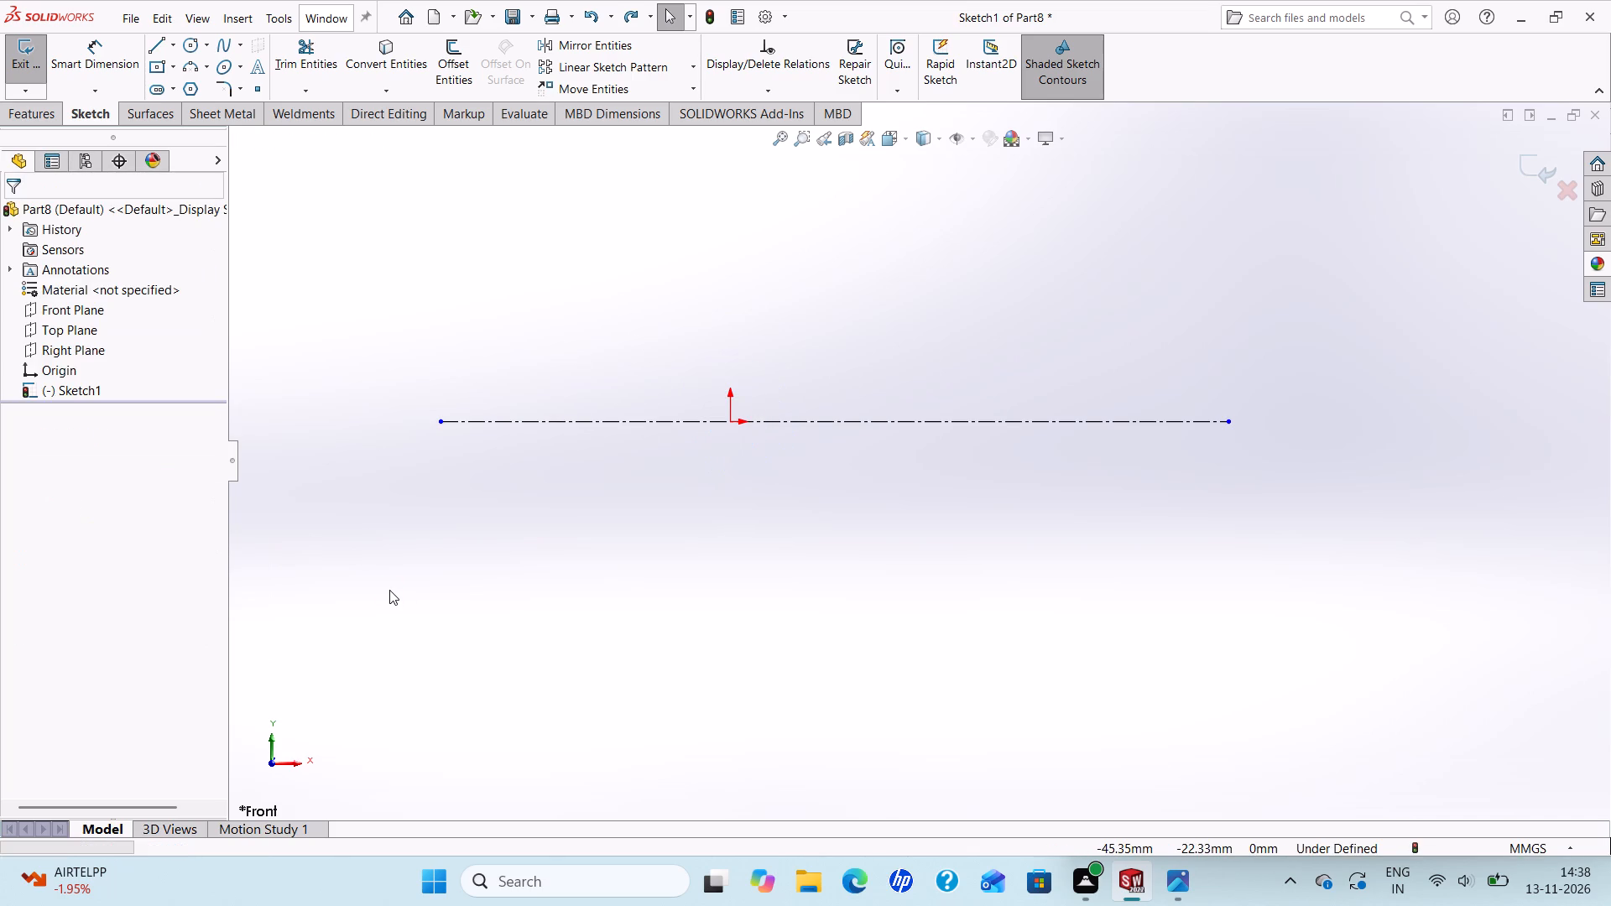
pyautogui.hotkey('ctrl', 'z')
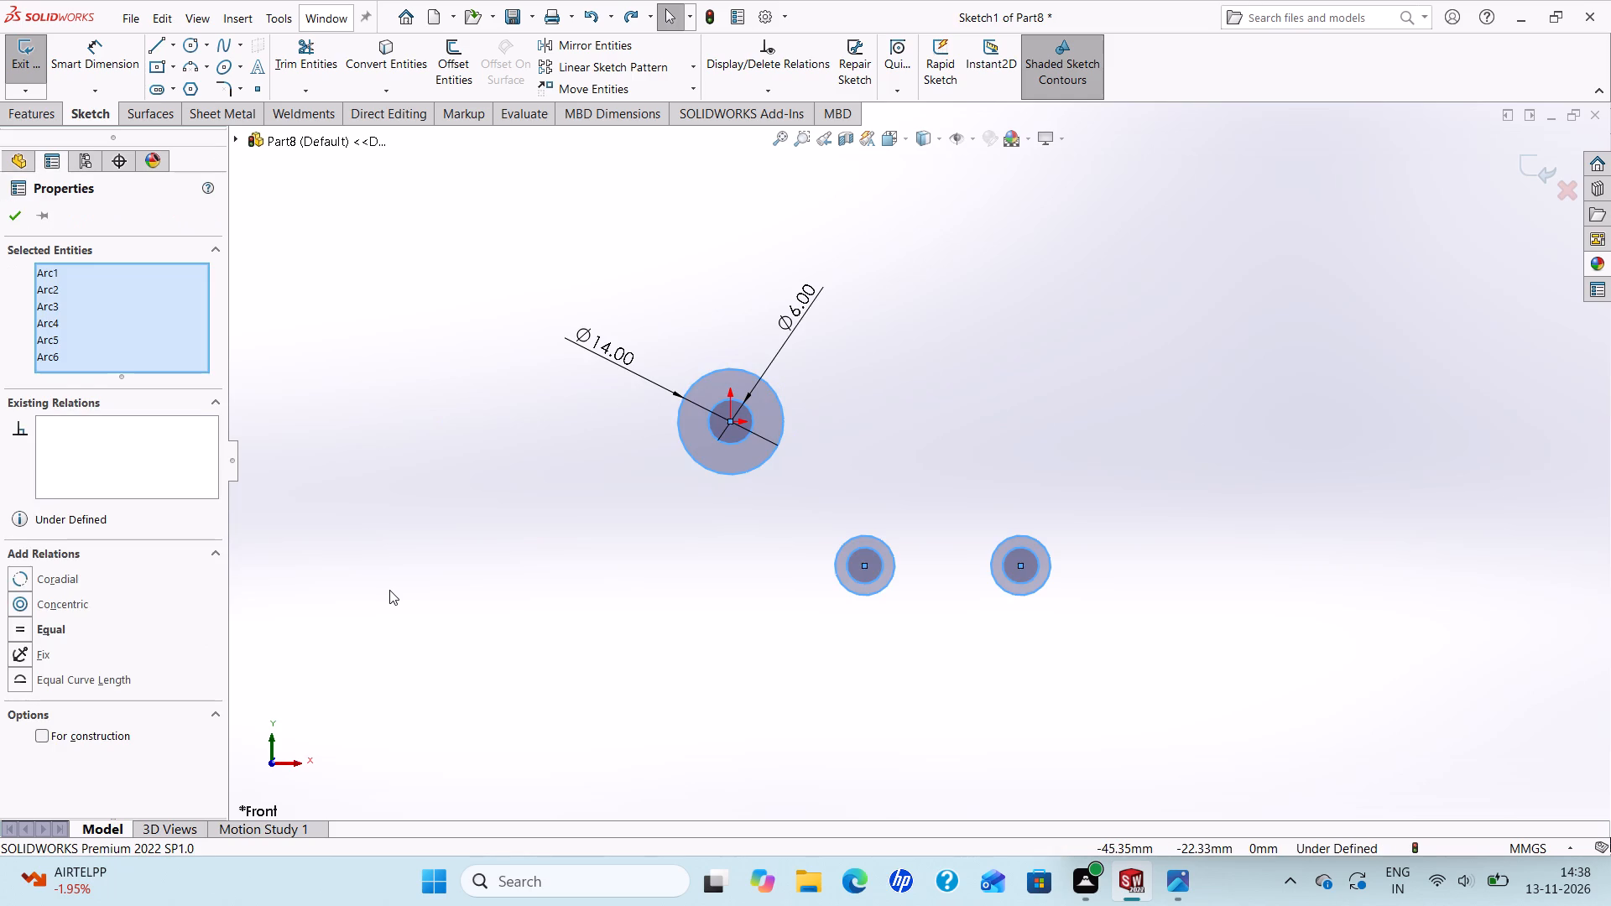
pyautogui.hotkey('ctrl', 'z')
pyautogui.hotkey('ctrl', 'z')
pyautogui.hotkey('ctrl', 'z')
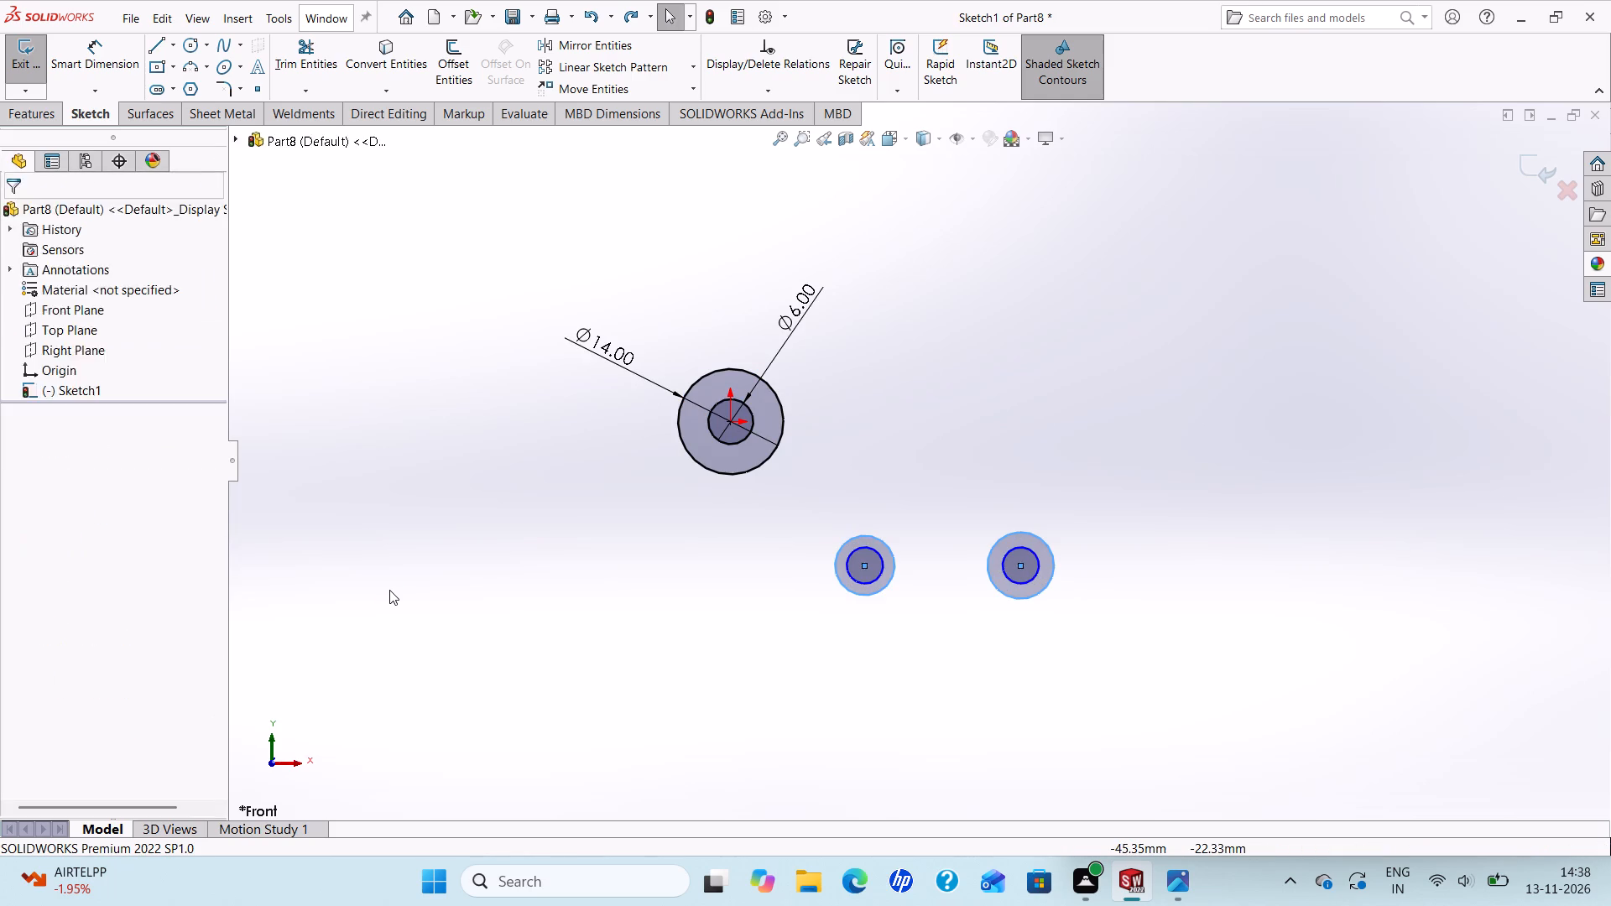
pyautogui.hotkey('ctrl', 'z')
pyautogui.hotkey('ctrl', 'z')
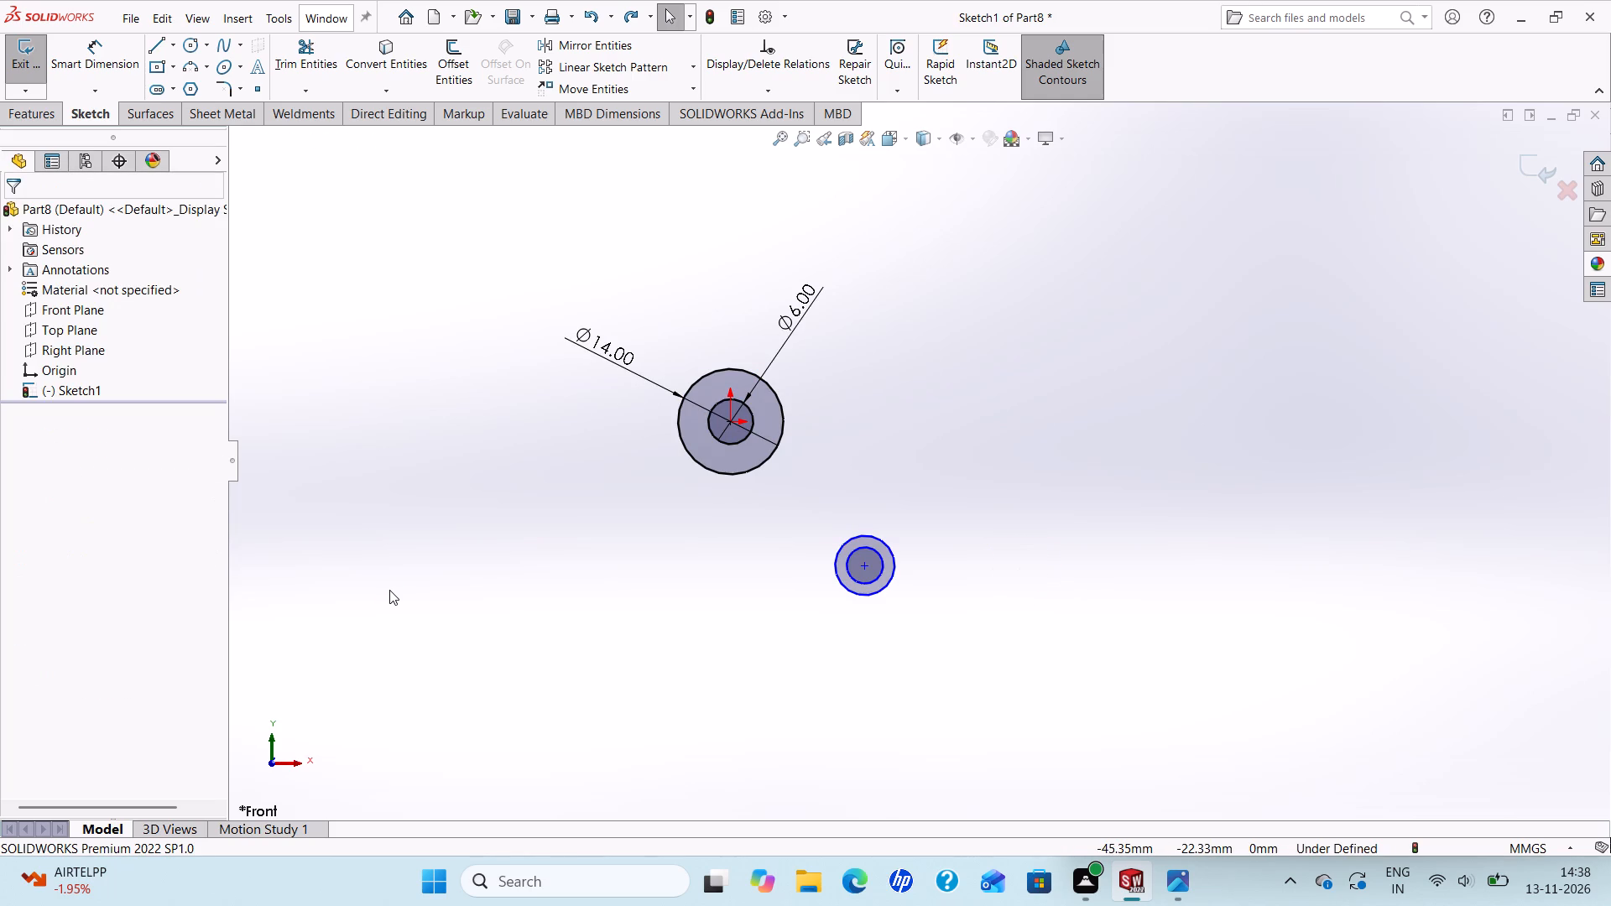
pyautogui.hotkey('ctrl', 'z')
pyautogui.hotkey('ctrl', 'z')
pyautogui.hotkey('ctrl', 'z')
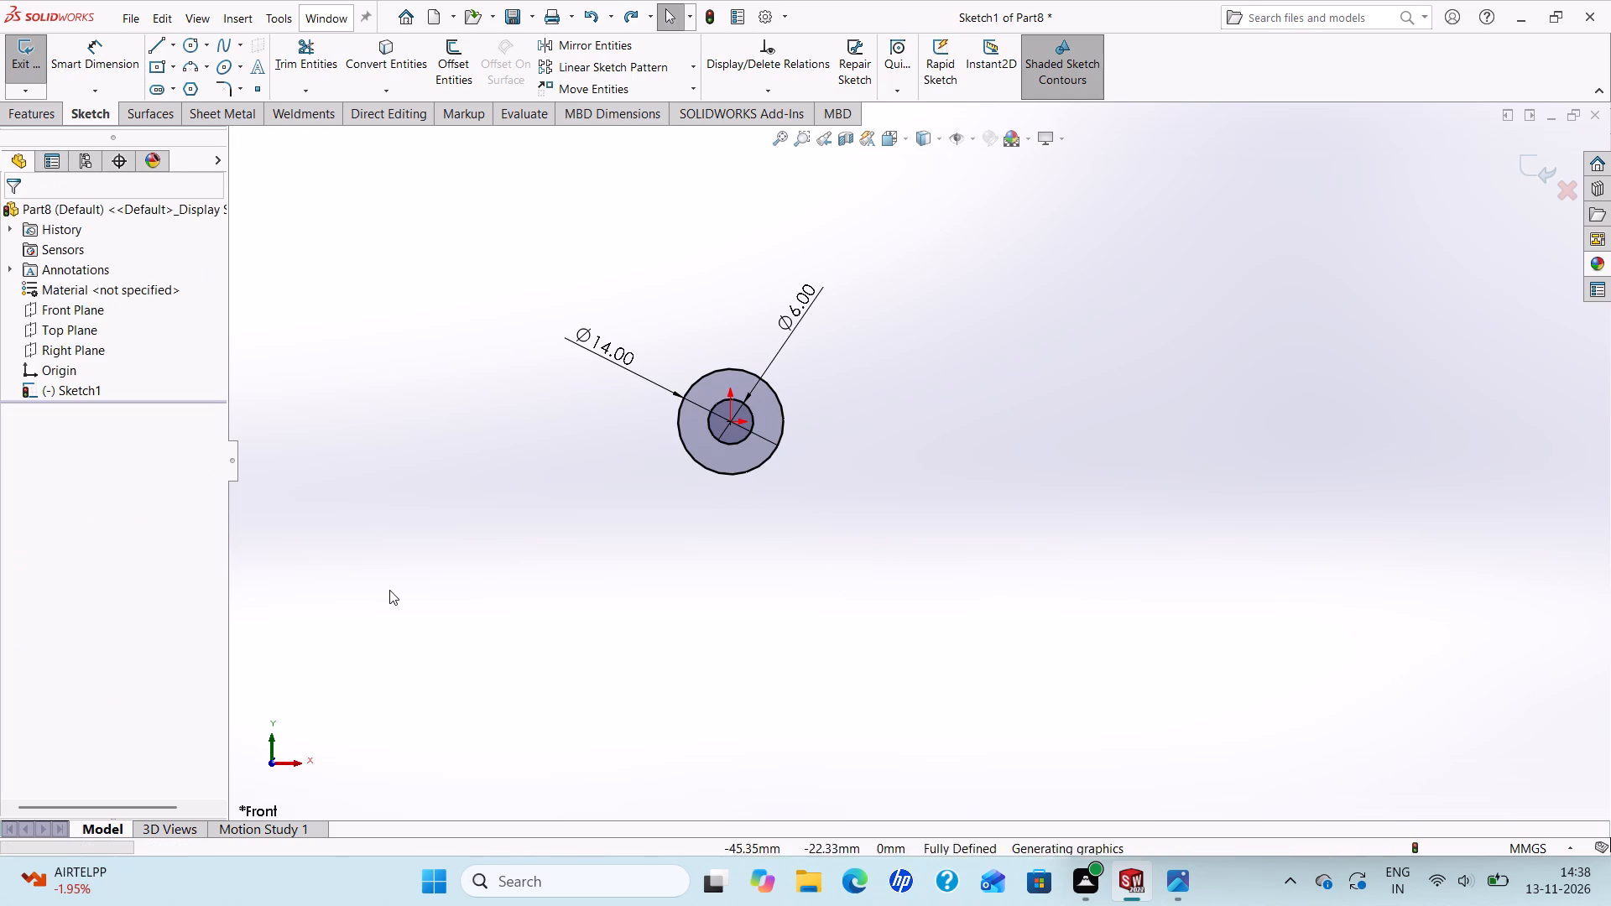
pyautogui.hotkey('ctrl', 'z')
pyautogui.hotkey('ctrl', 'z')
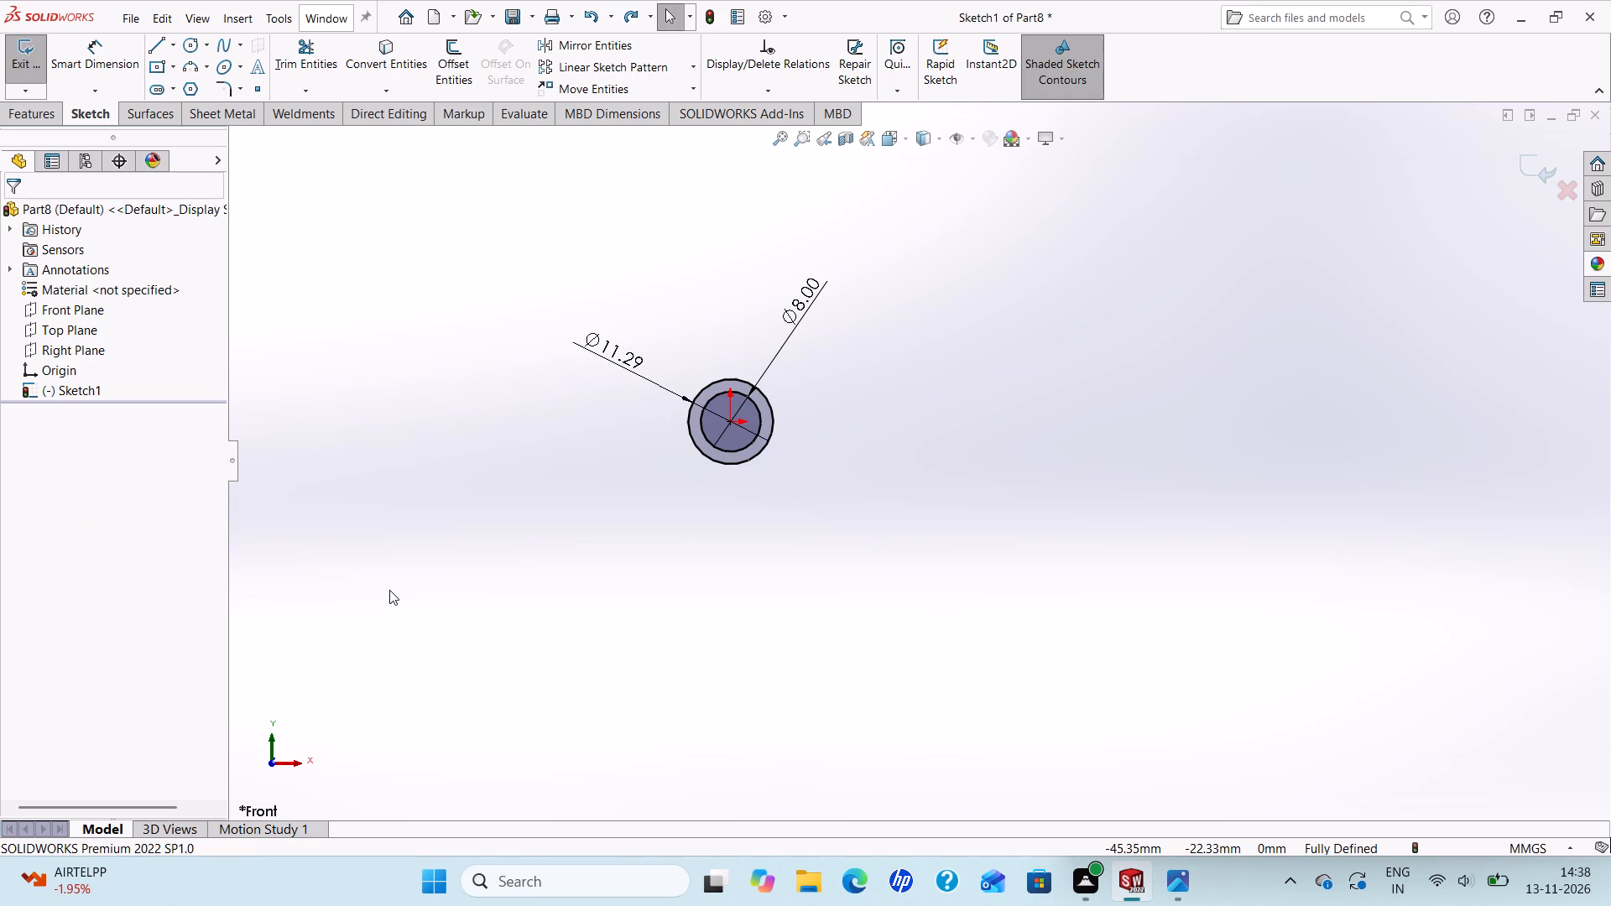
pyautogui.hotkey('ctrl', 'z')
pyautogui.hotkey('ctrl', 'z')
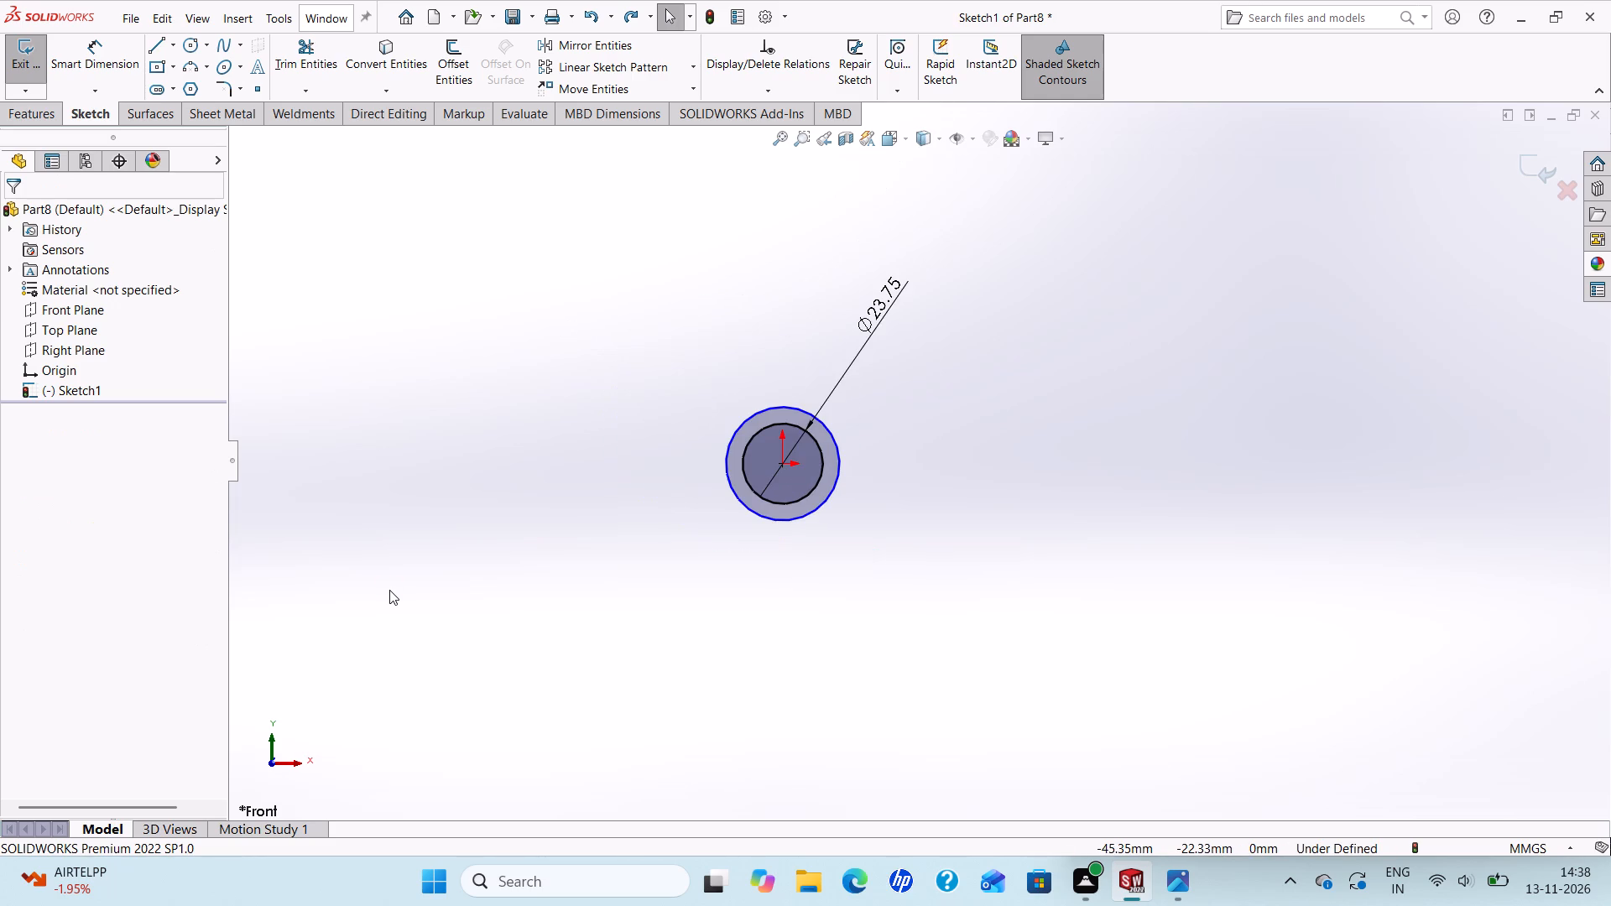
pyautogui.hotkey('ctrl', 'z')
pyautogui.hotkey('ctrl', 'z')
pyautogui.hotkey('ctrl', 'z')
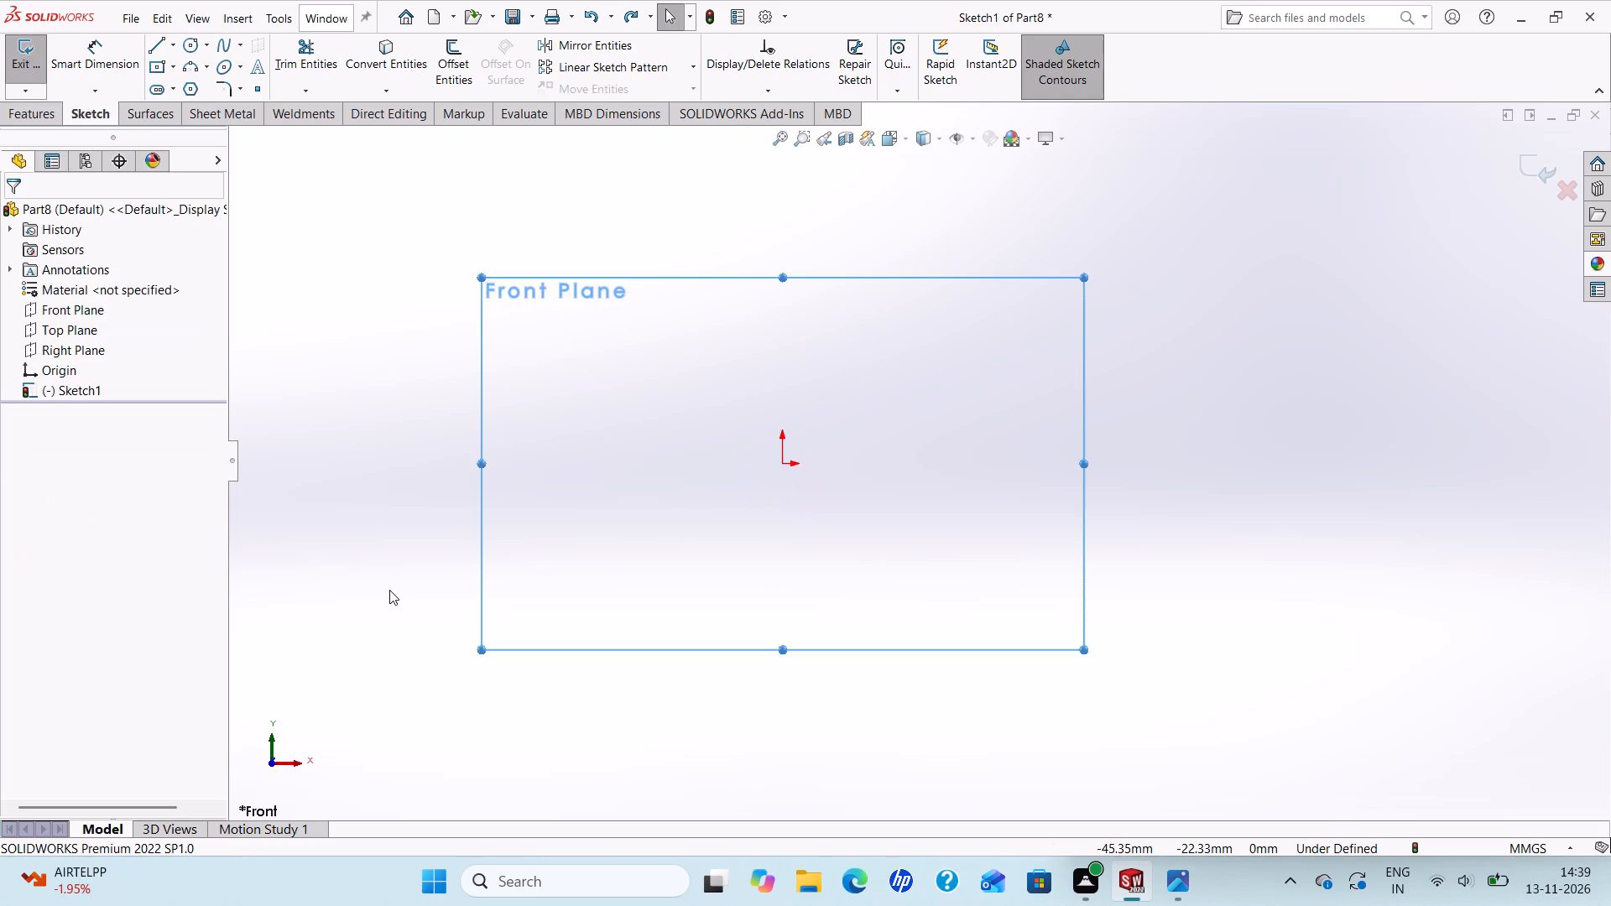
pyautogui.hotkey('ctrl', 'z')
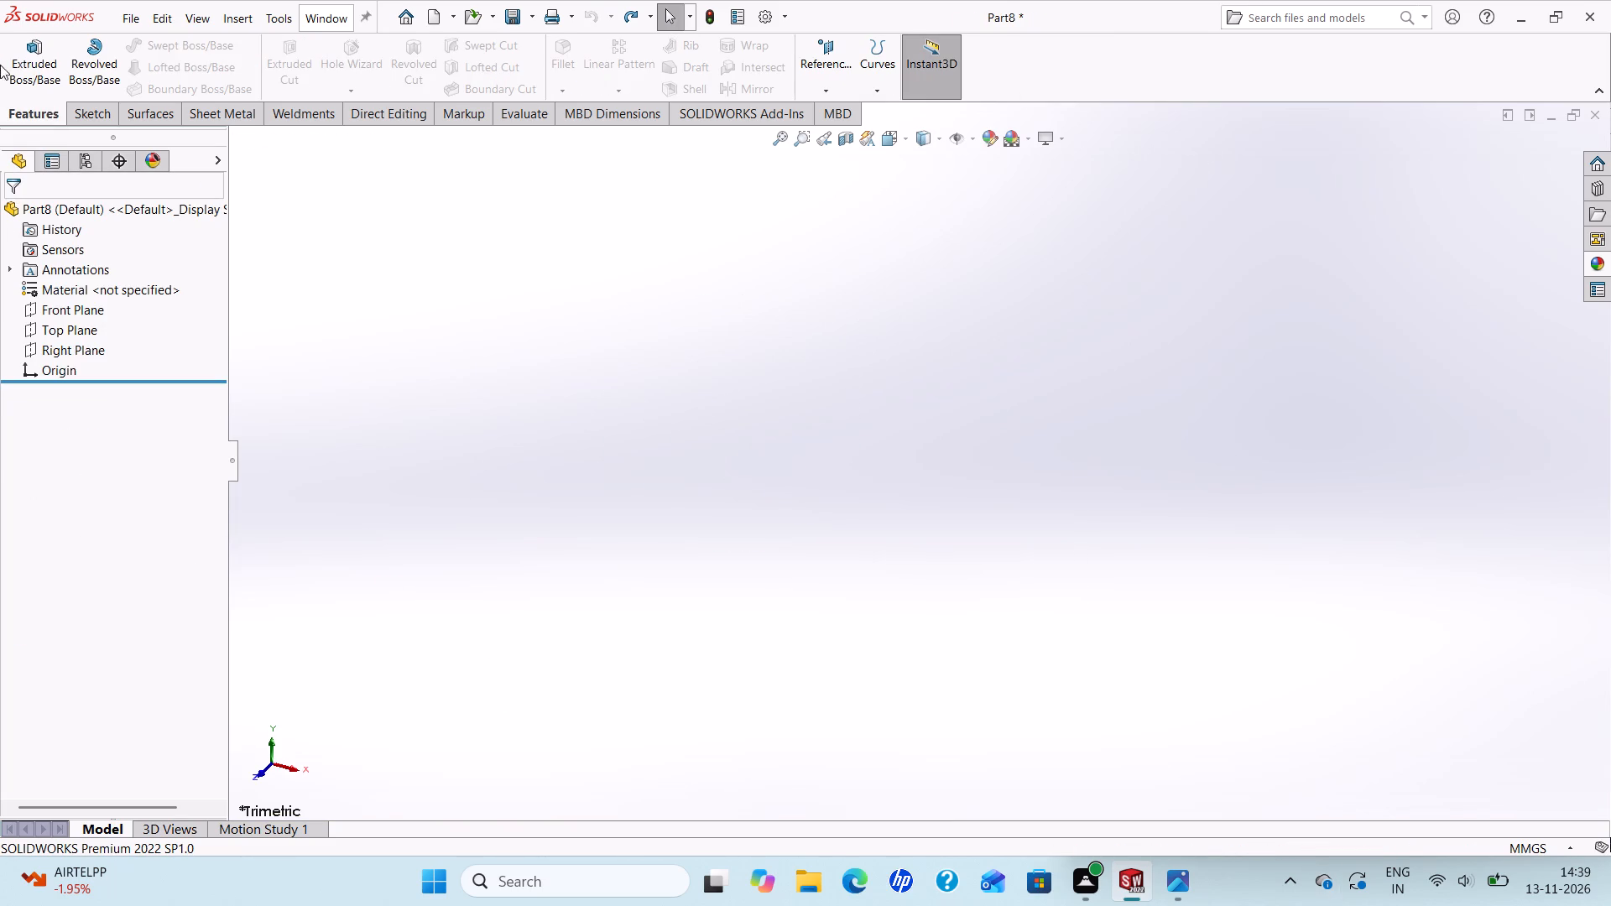
# Start a new sketch on the Front Plane.
pyautogui.click(61, 315)
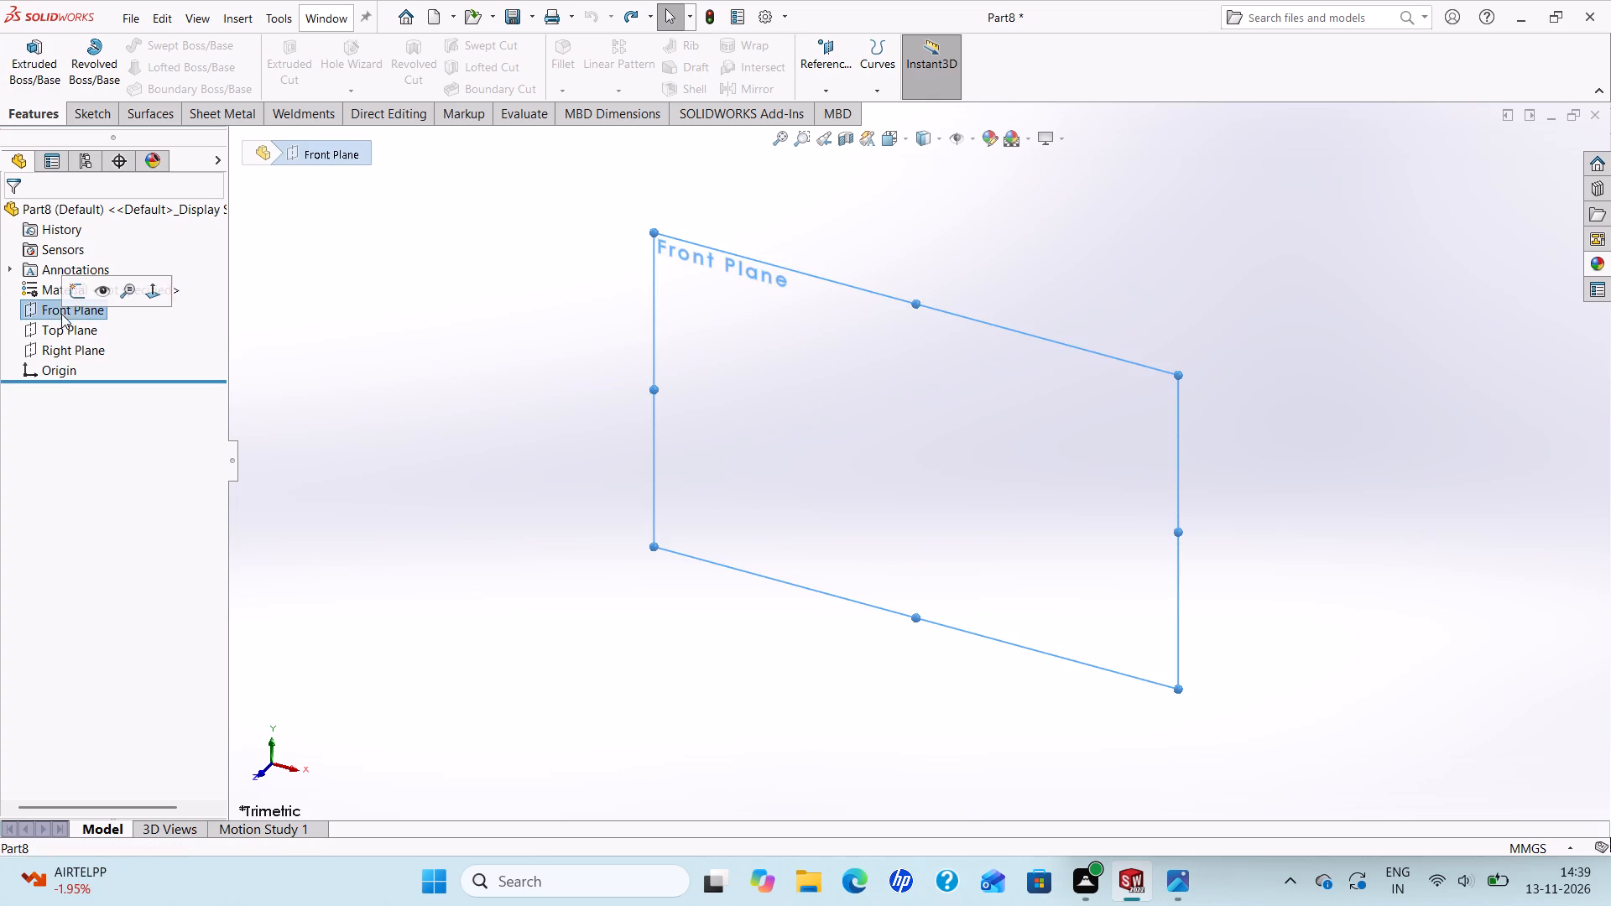
pyautogui.click(79, 292)
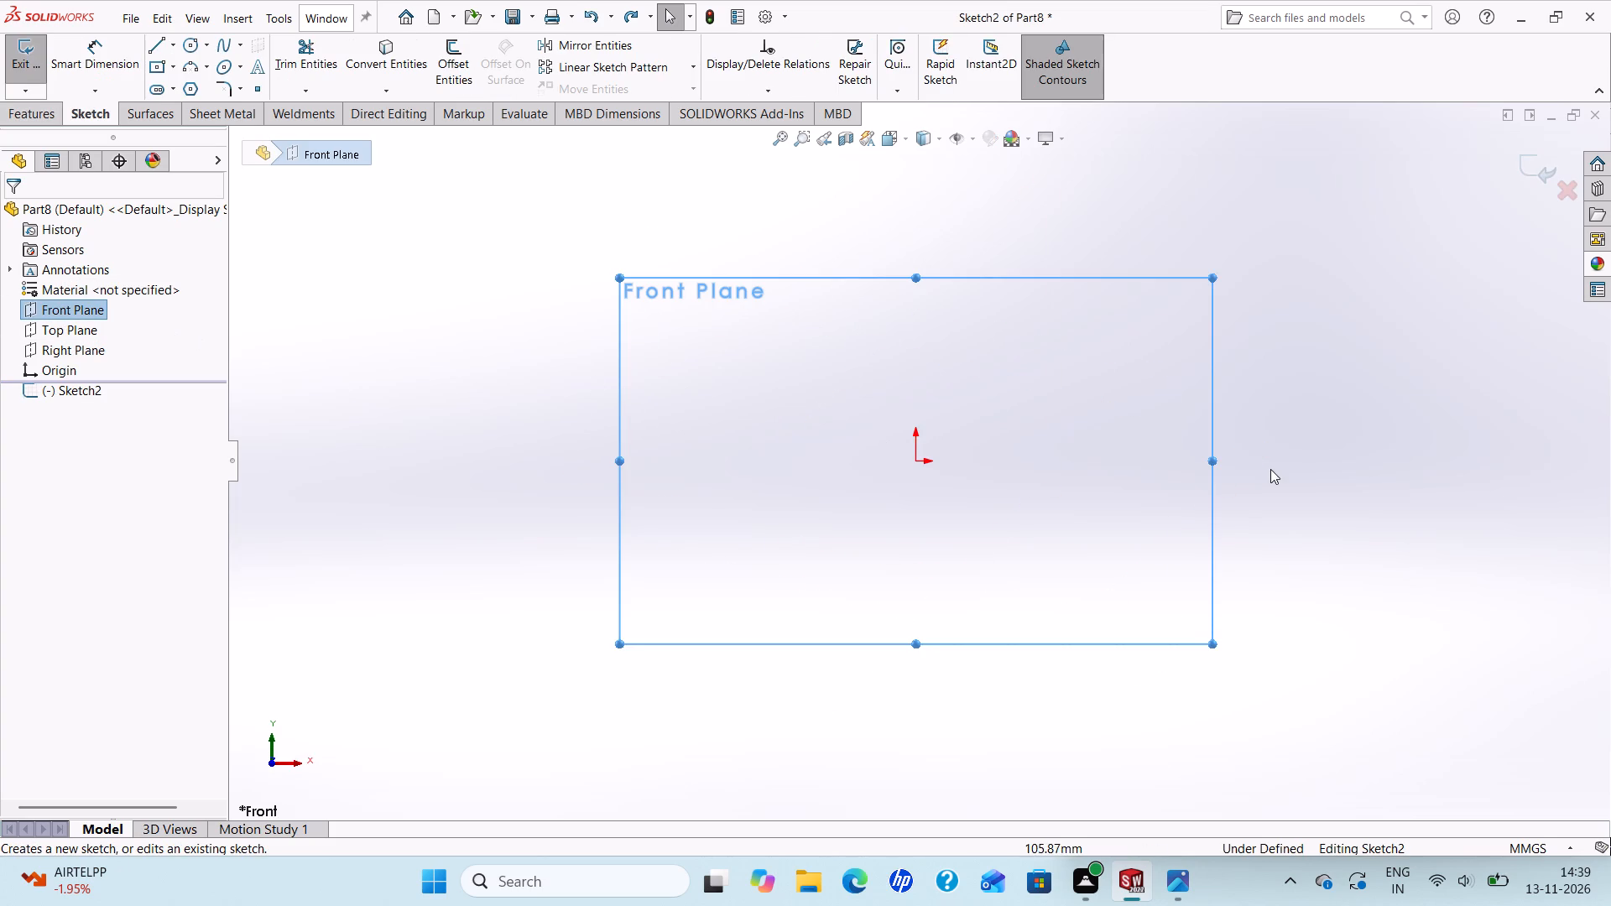
# Consult the practice drawing and sketch a horizontal base line about 174 mm long passing through the origin.
pyautogui.click(1190, 883)
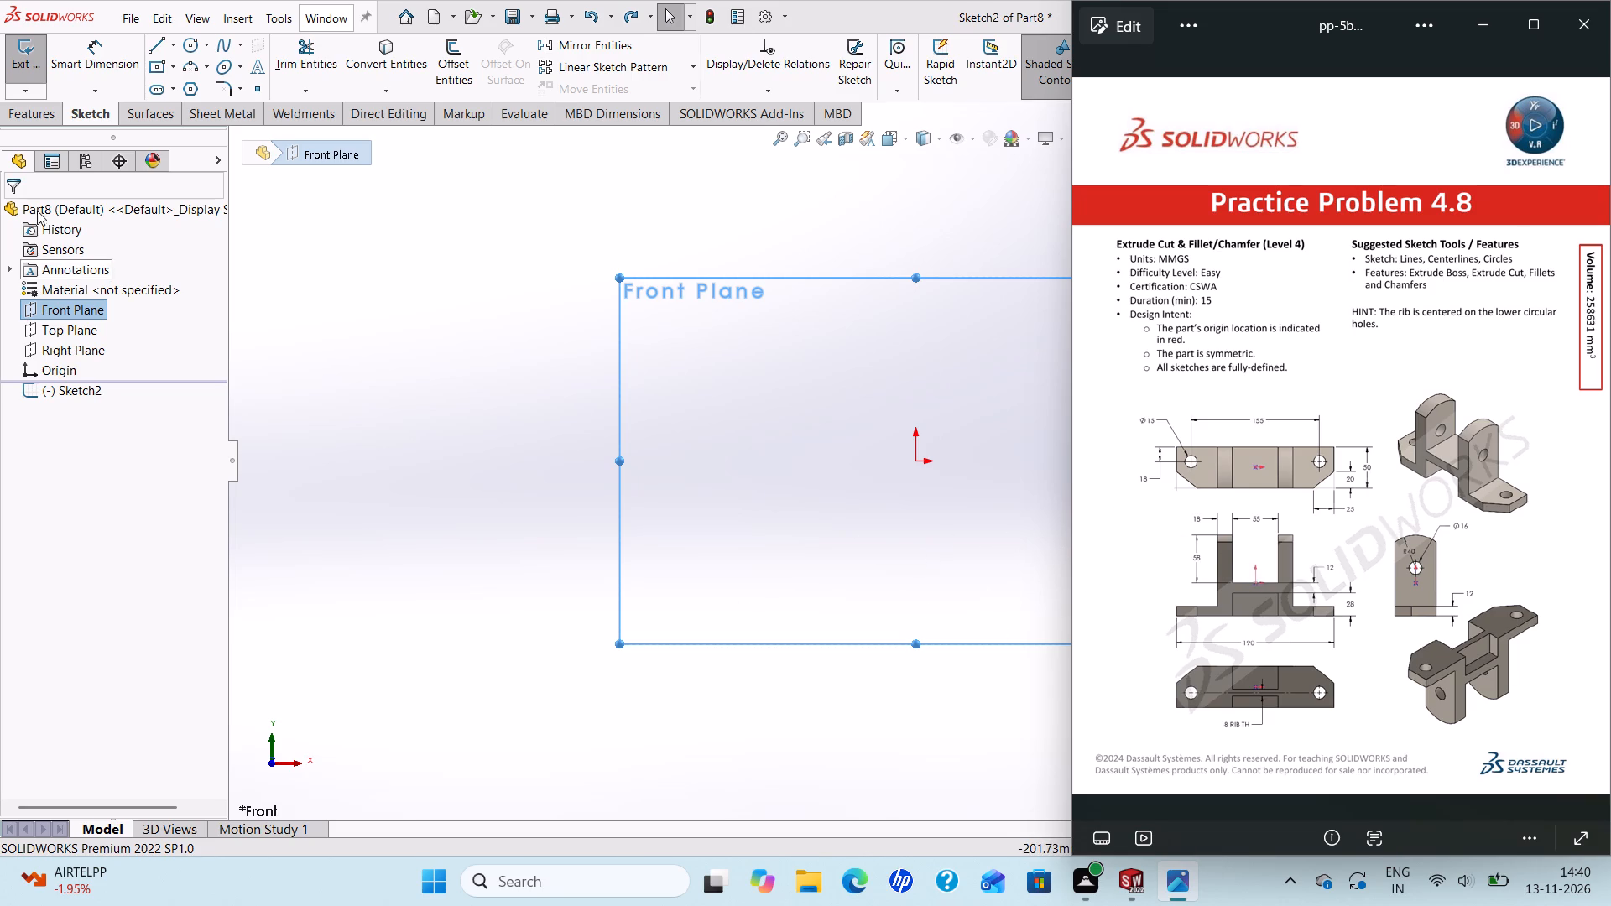
pyautogui.click(156, 40)
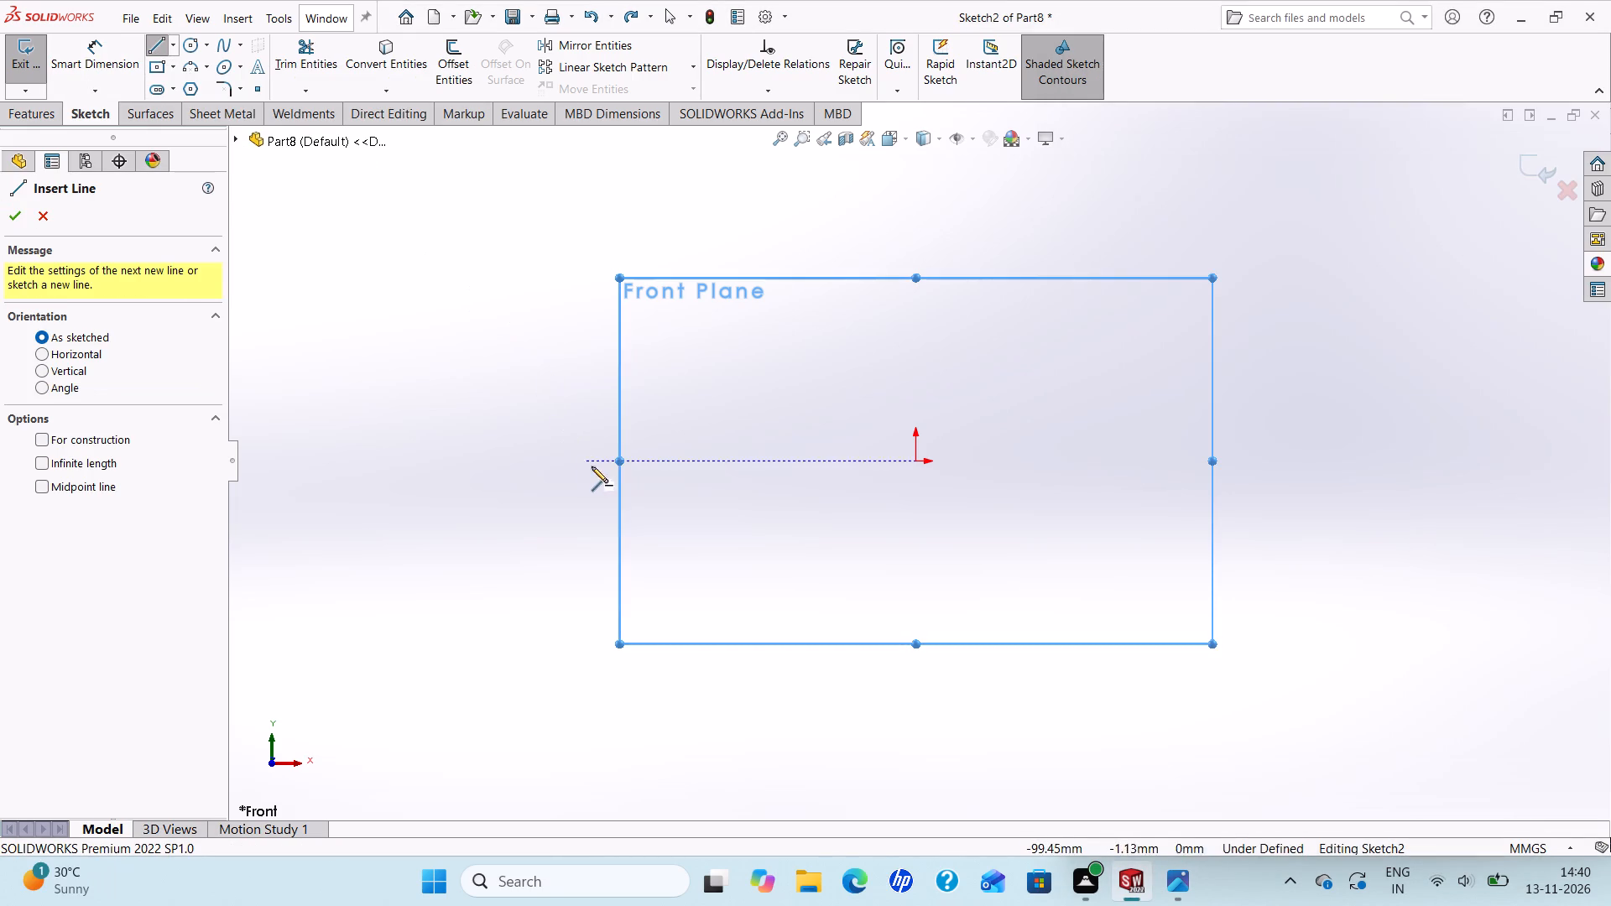
pyautogui.click(628, 462)
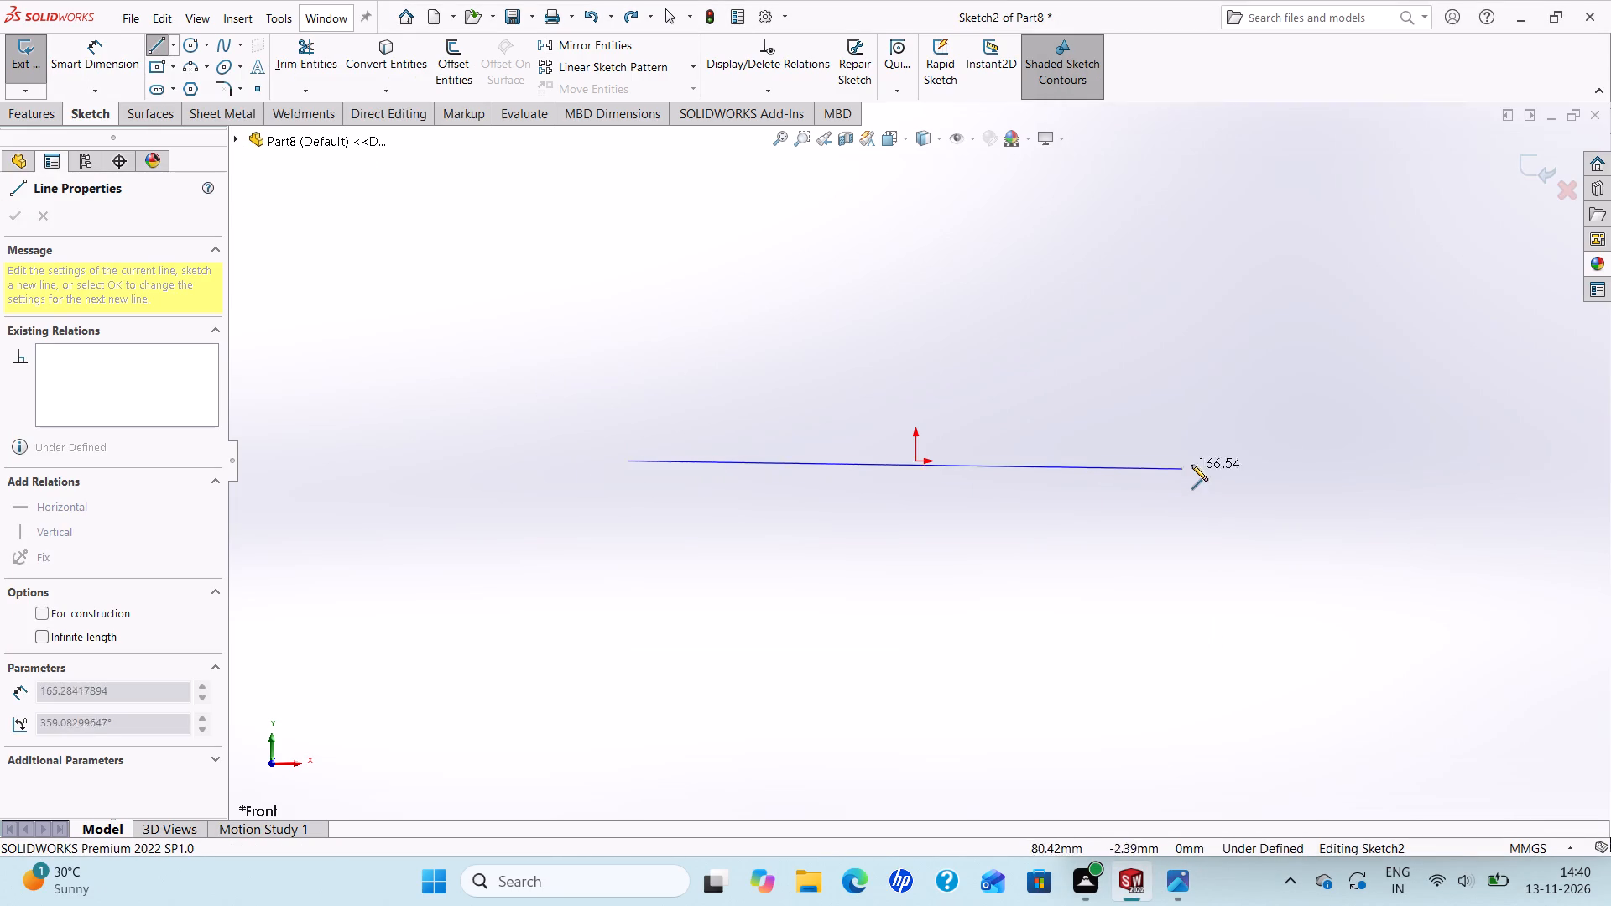
pyautogui.click(1208, 460)
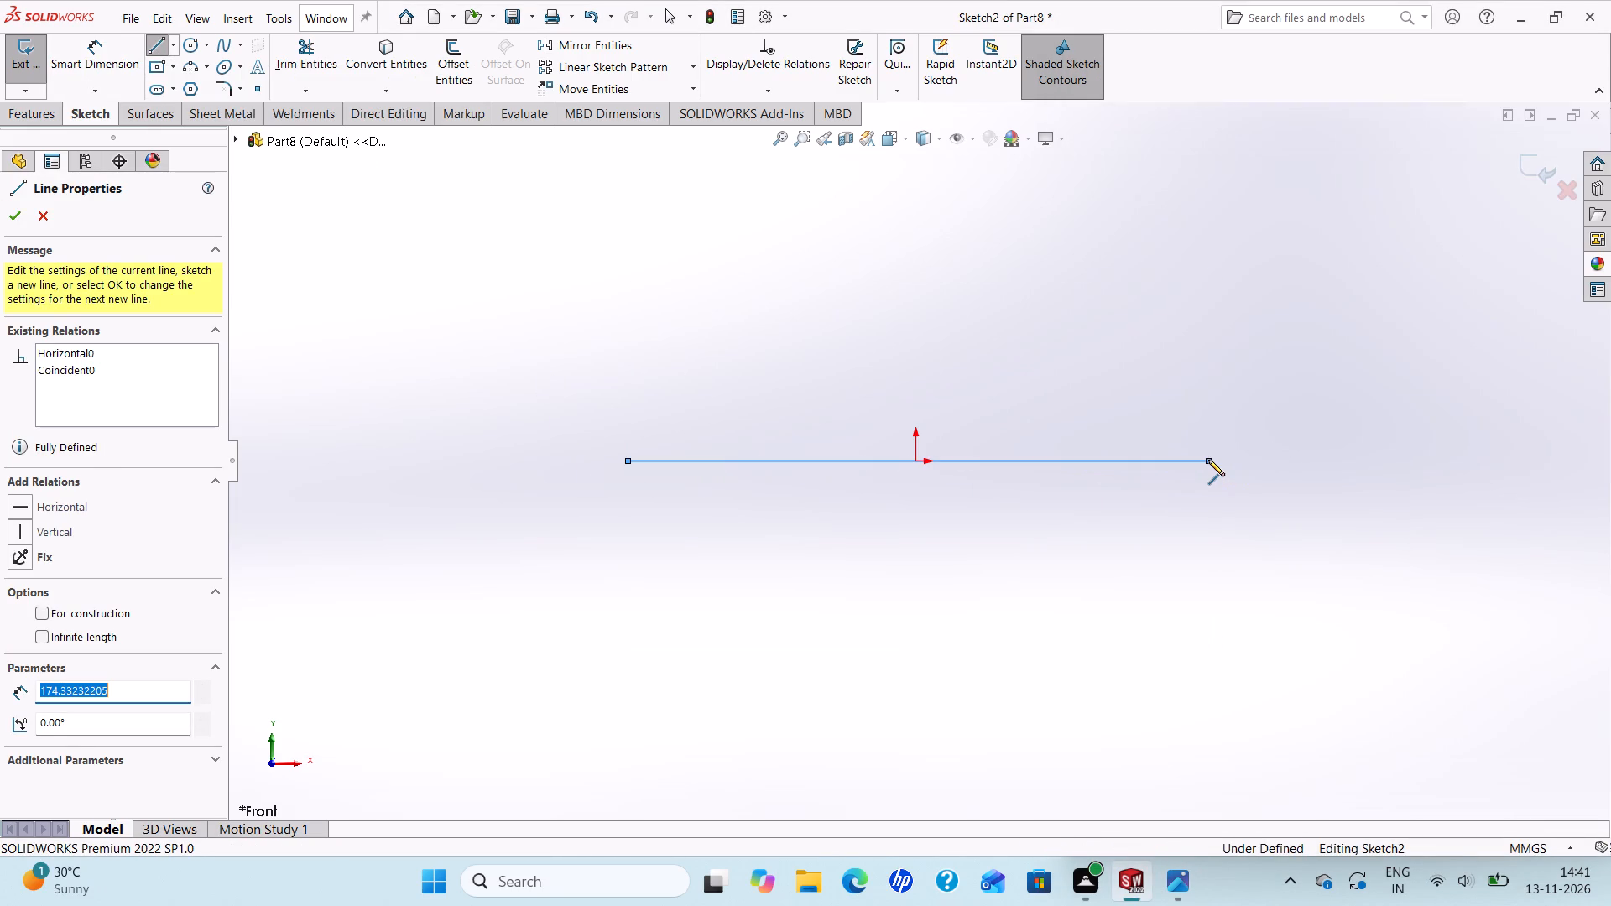
pyautogui.rightClick(1208, 460)
pyautogui.click(1228, 479)
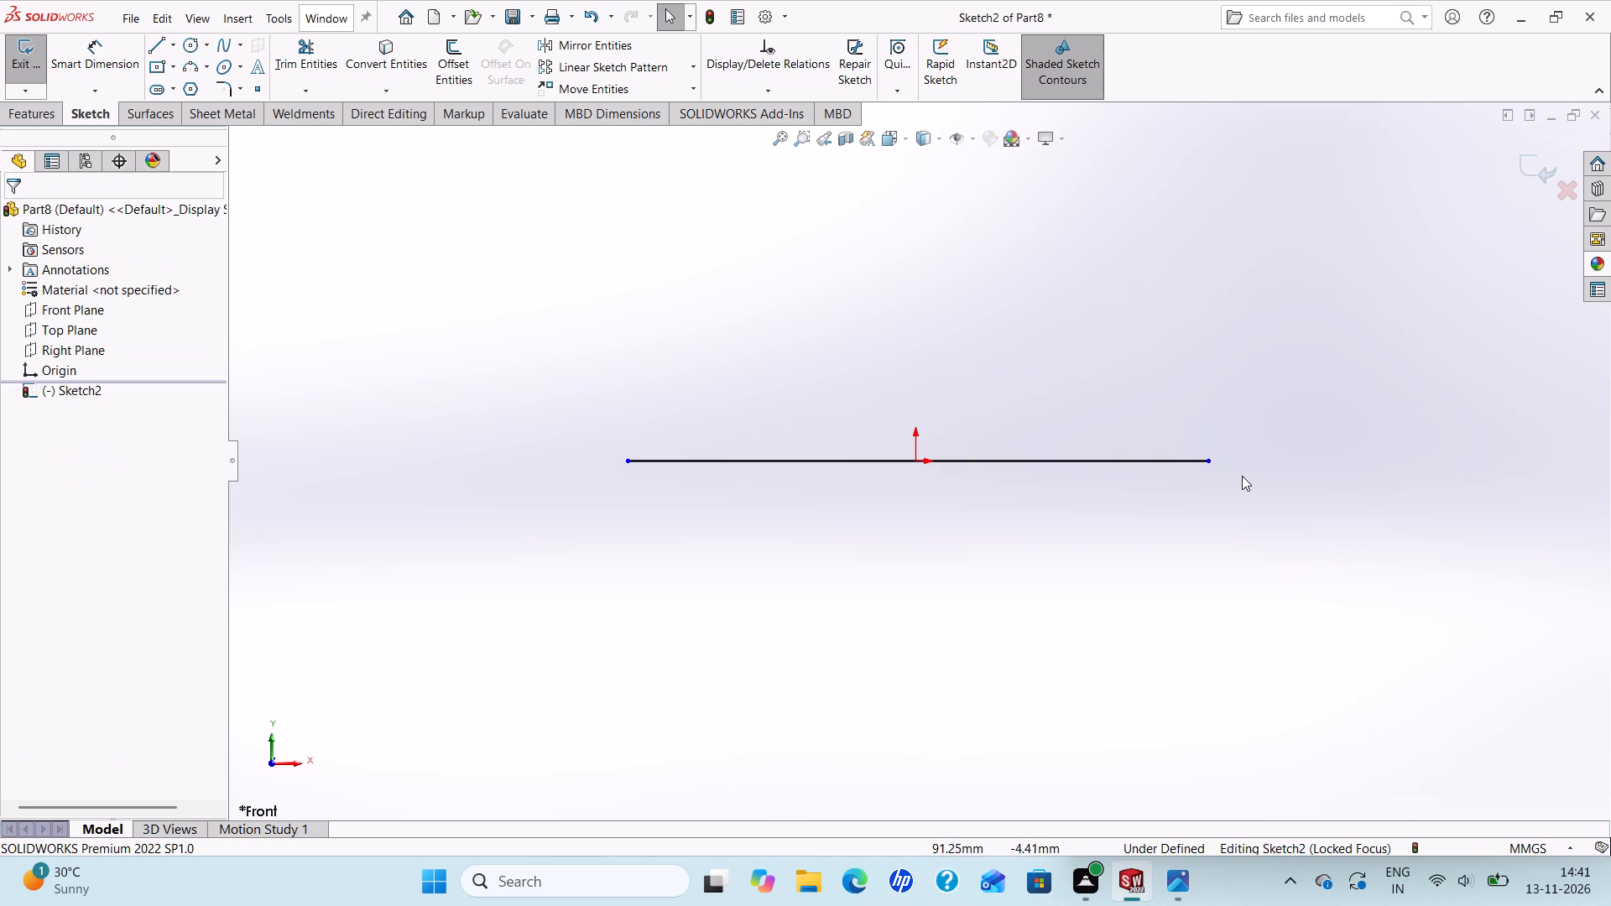
# Dimension the horizontal base line's length as 190 mm.
pyautogui.scroll(1, 1202, 483)
pyautogui.scroll(-1, 1200, 476)
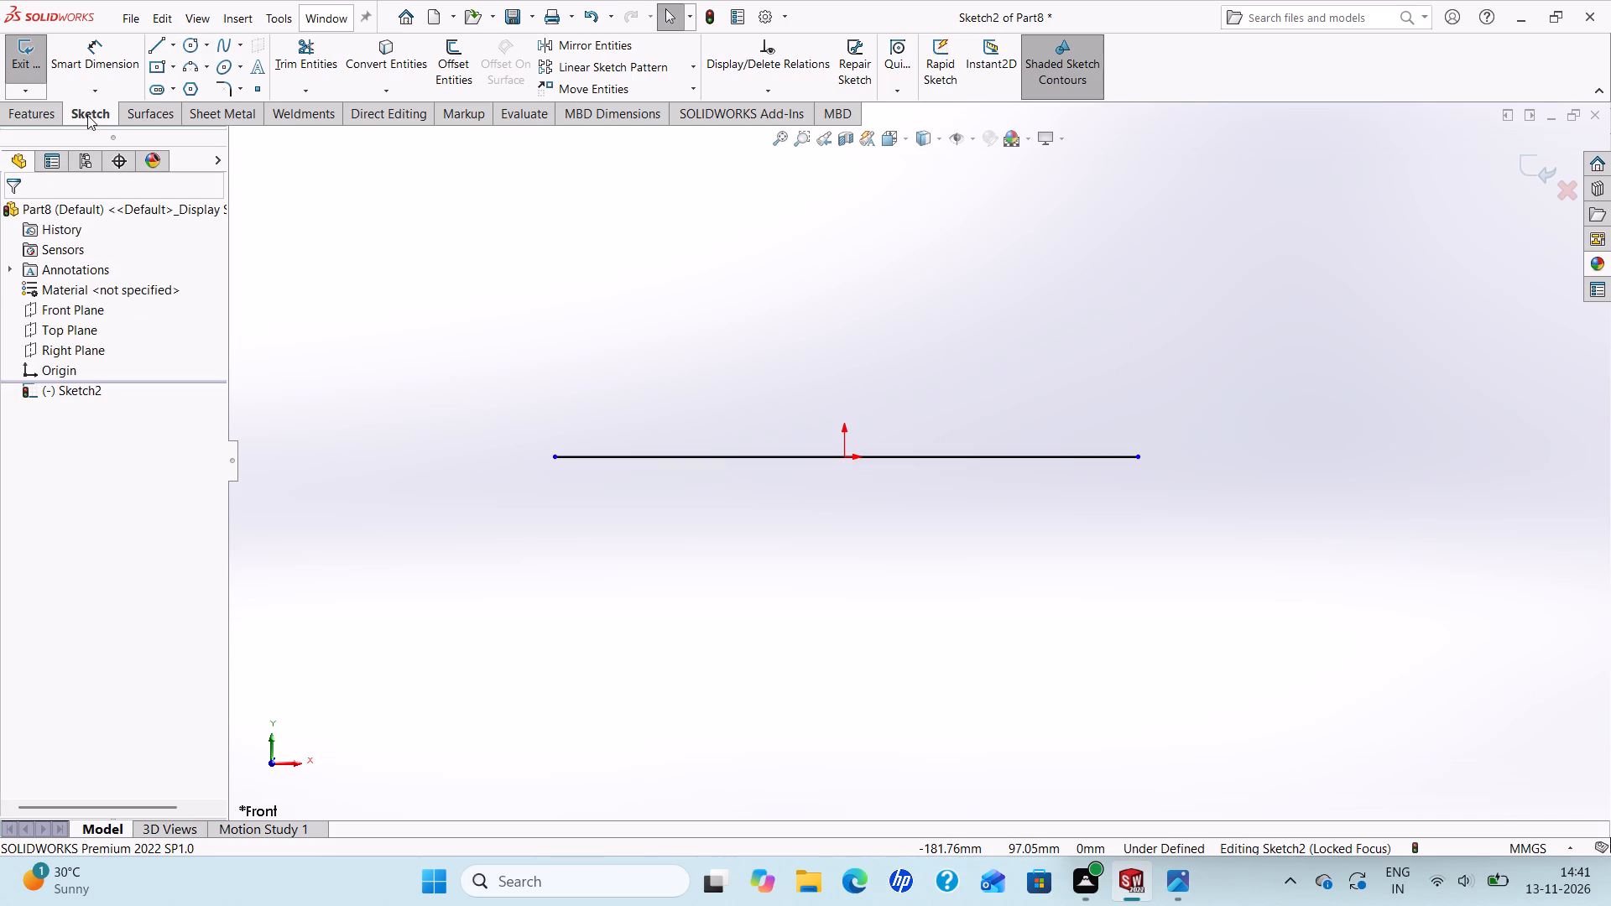
pyautogui.click(114, 70)
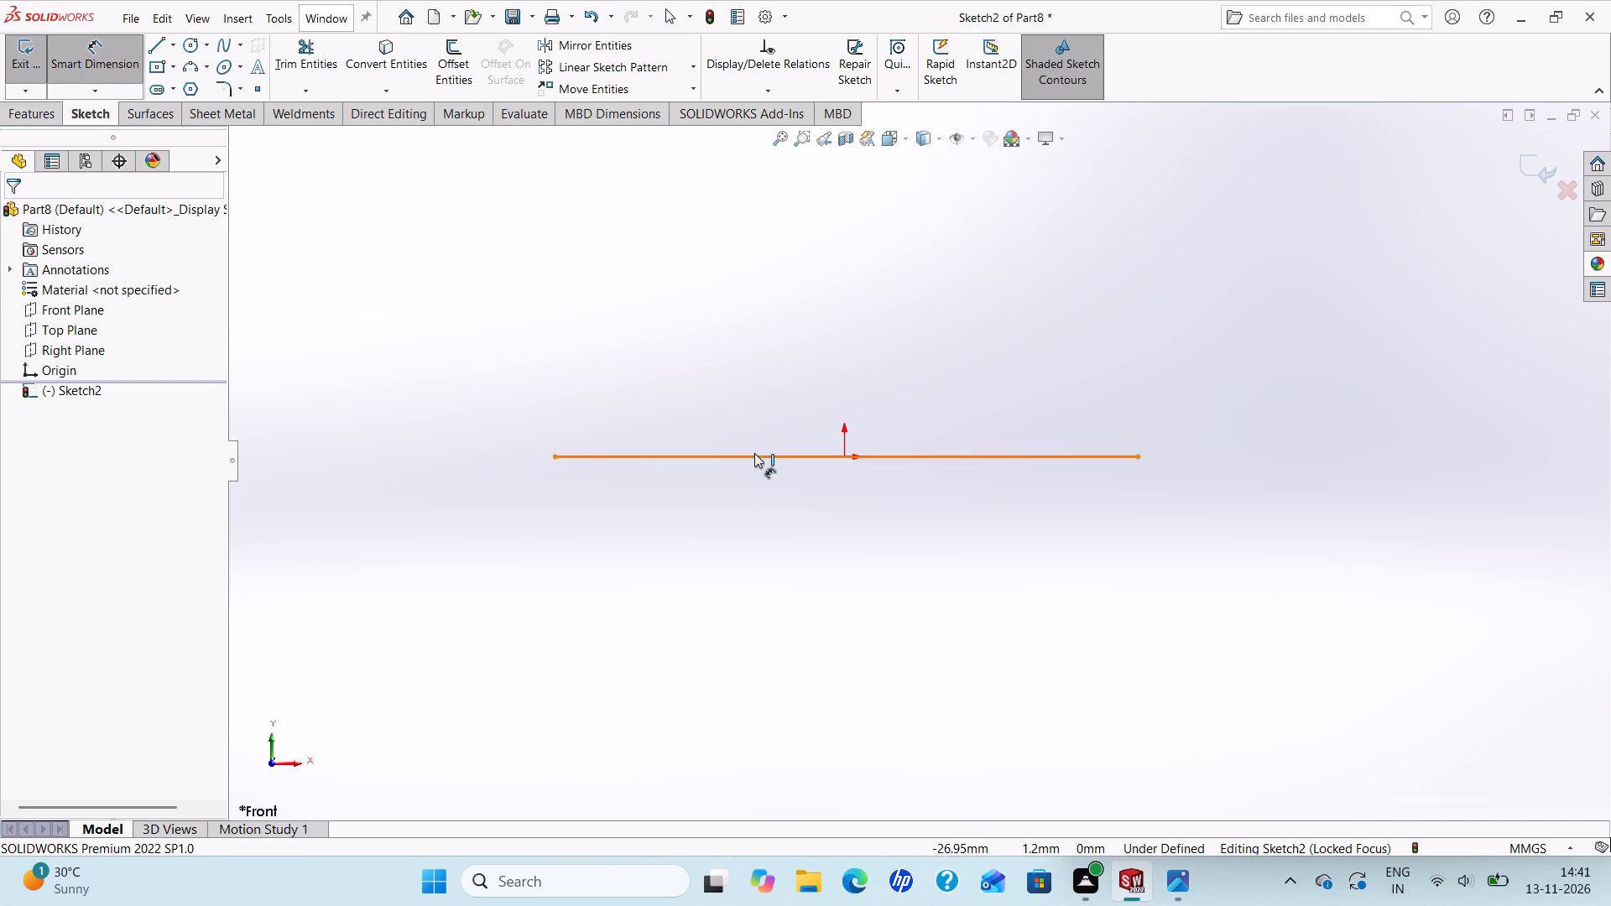
pyautogui.click(754, 453)
pyautogui.click(753, 499)
pyautogui.write('190')
pyautogui.press('Return')
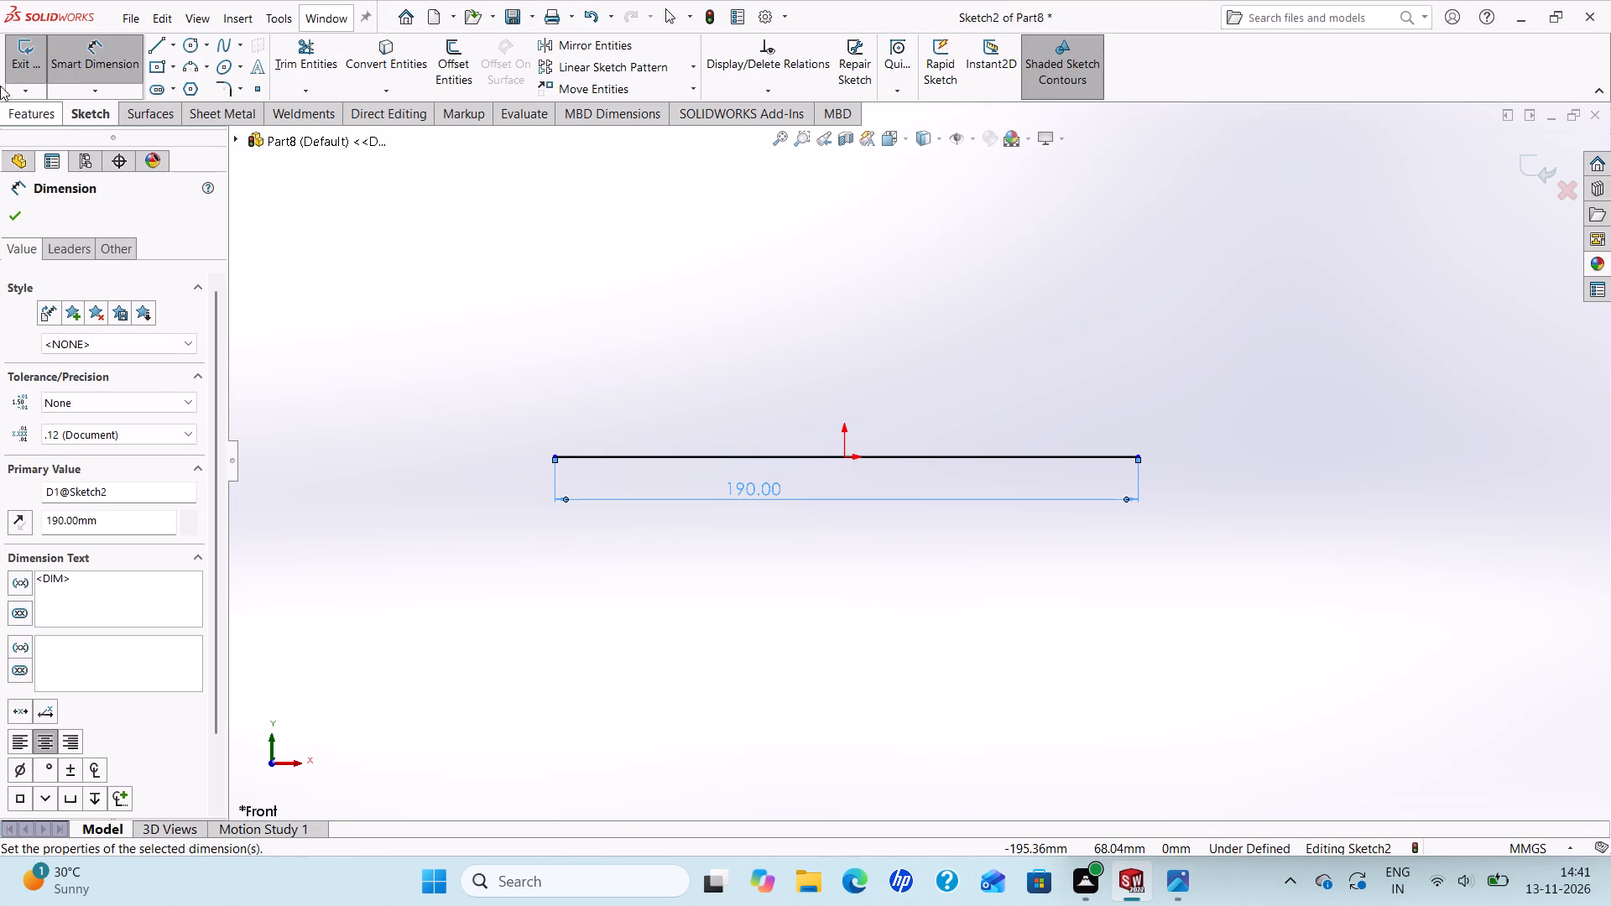
pyautogui.click(3, 221)
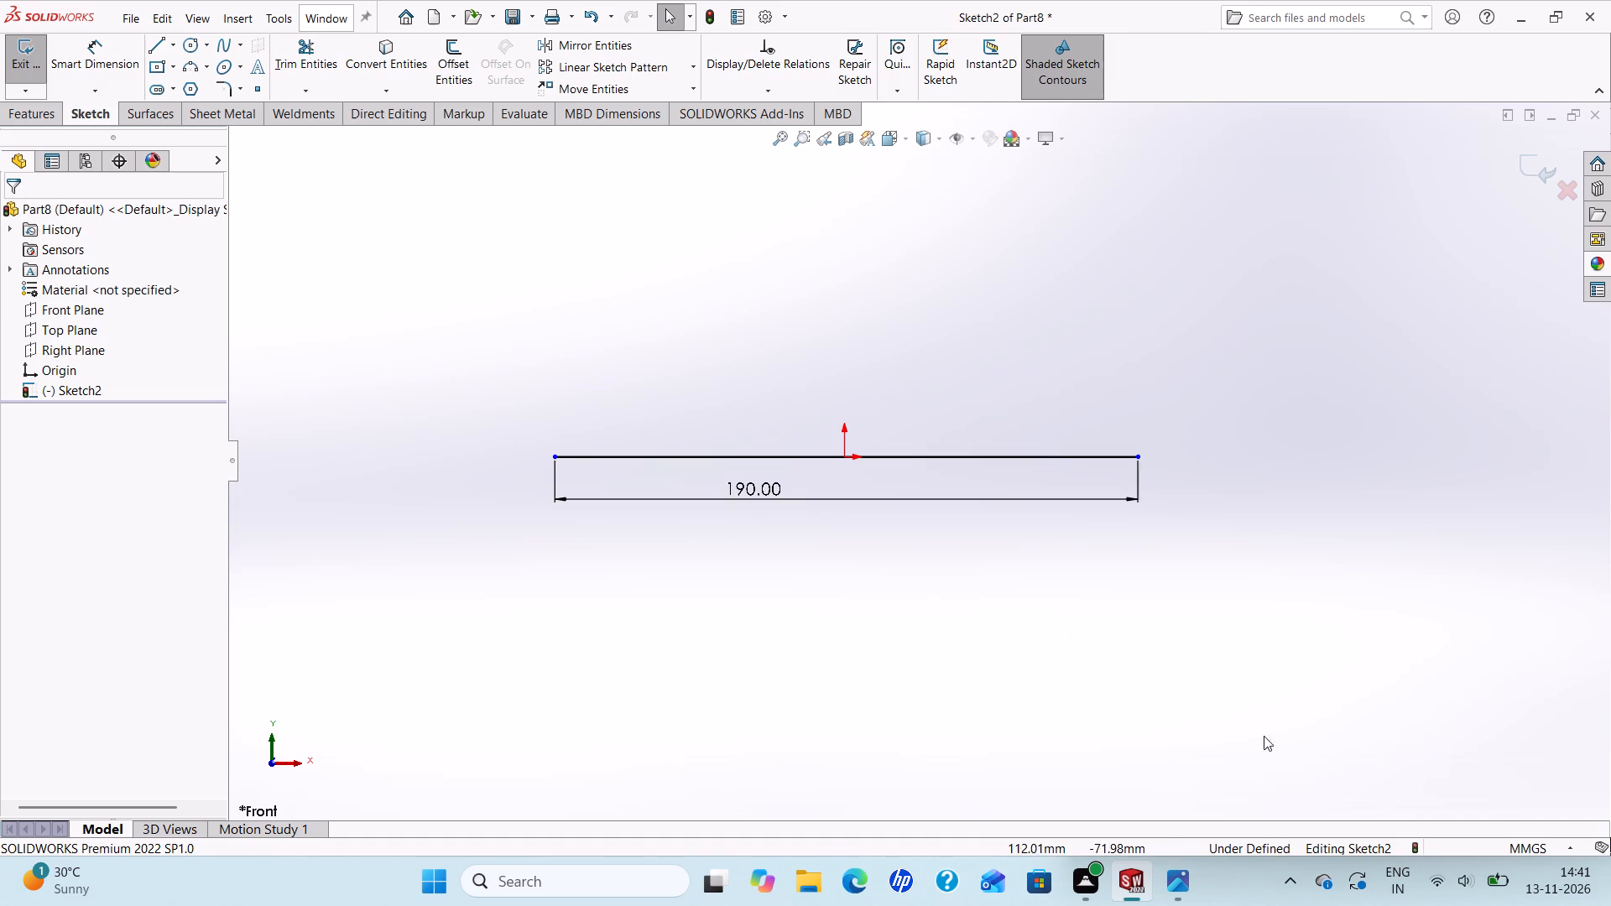
# Check the practice drawing and sketch a vertical line about 29 mm long upward from the right end of the base line.
pyautogui.click(1182, 894)
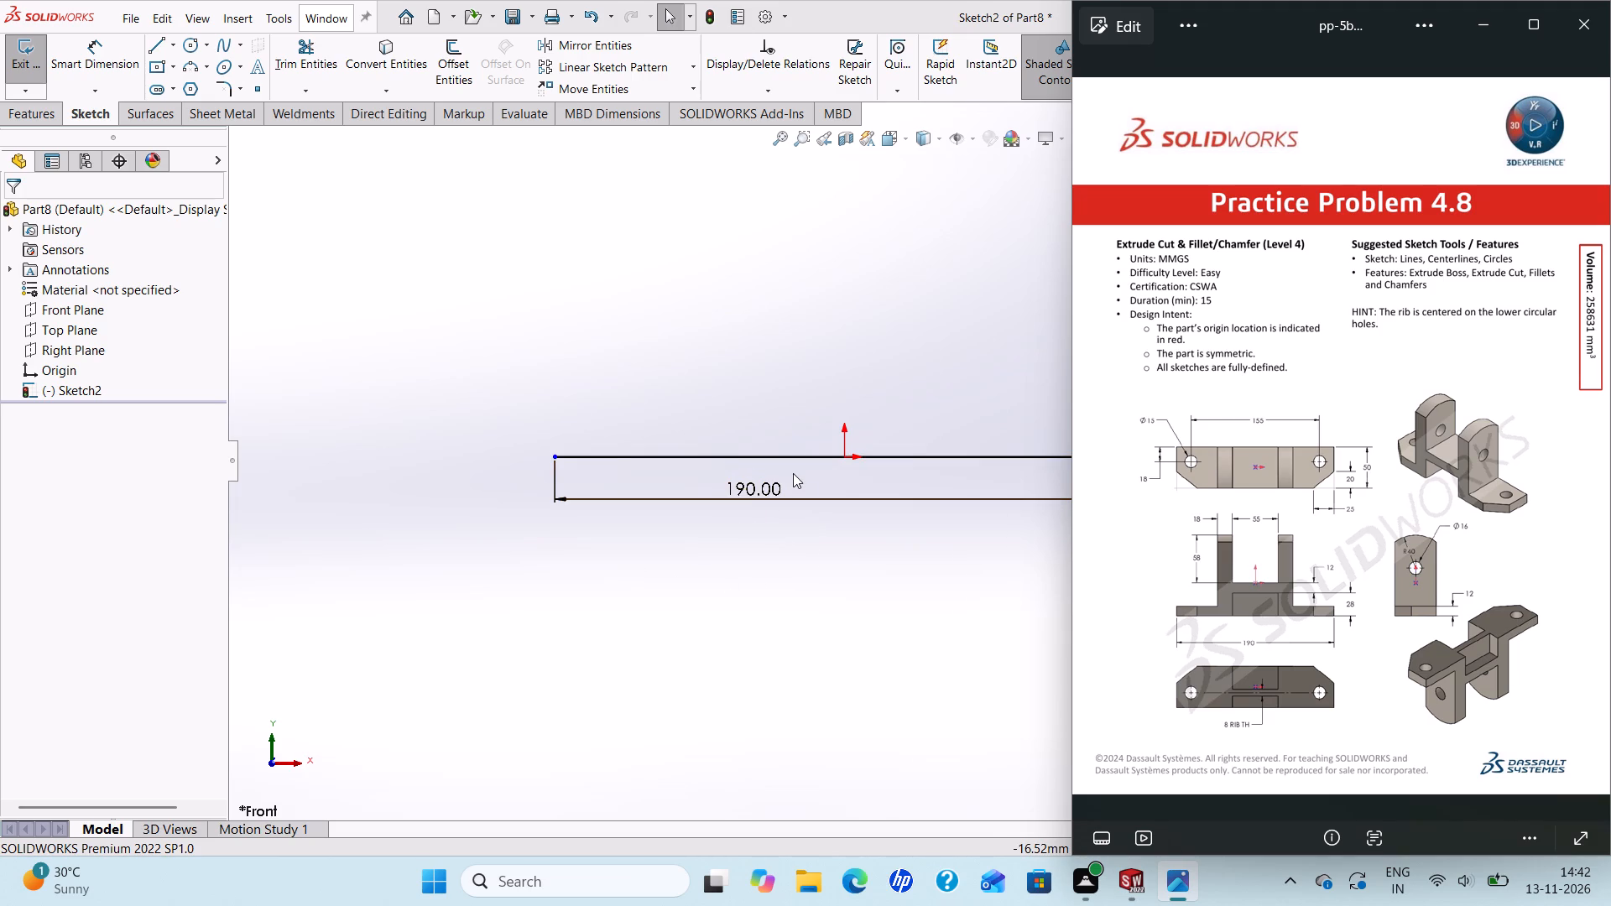
pyautogui.scroll(1, 793, 473)
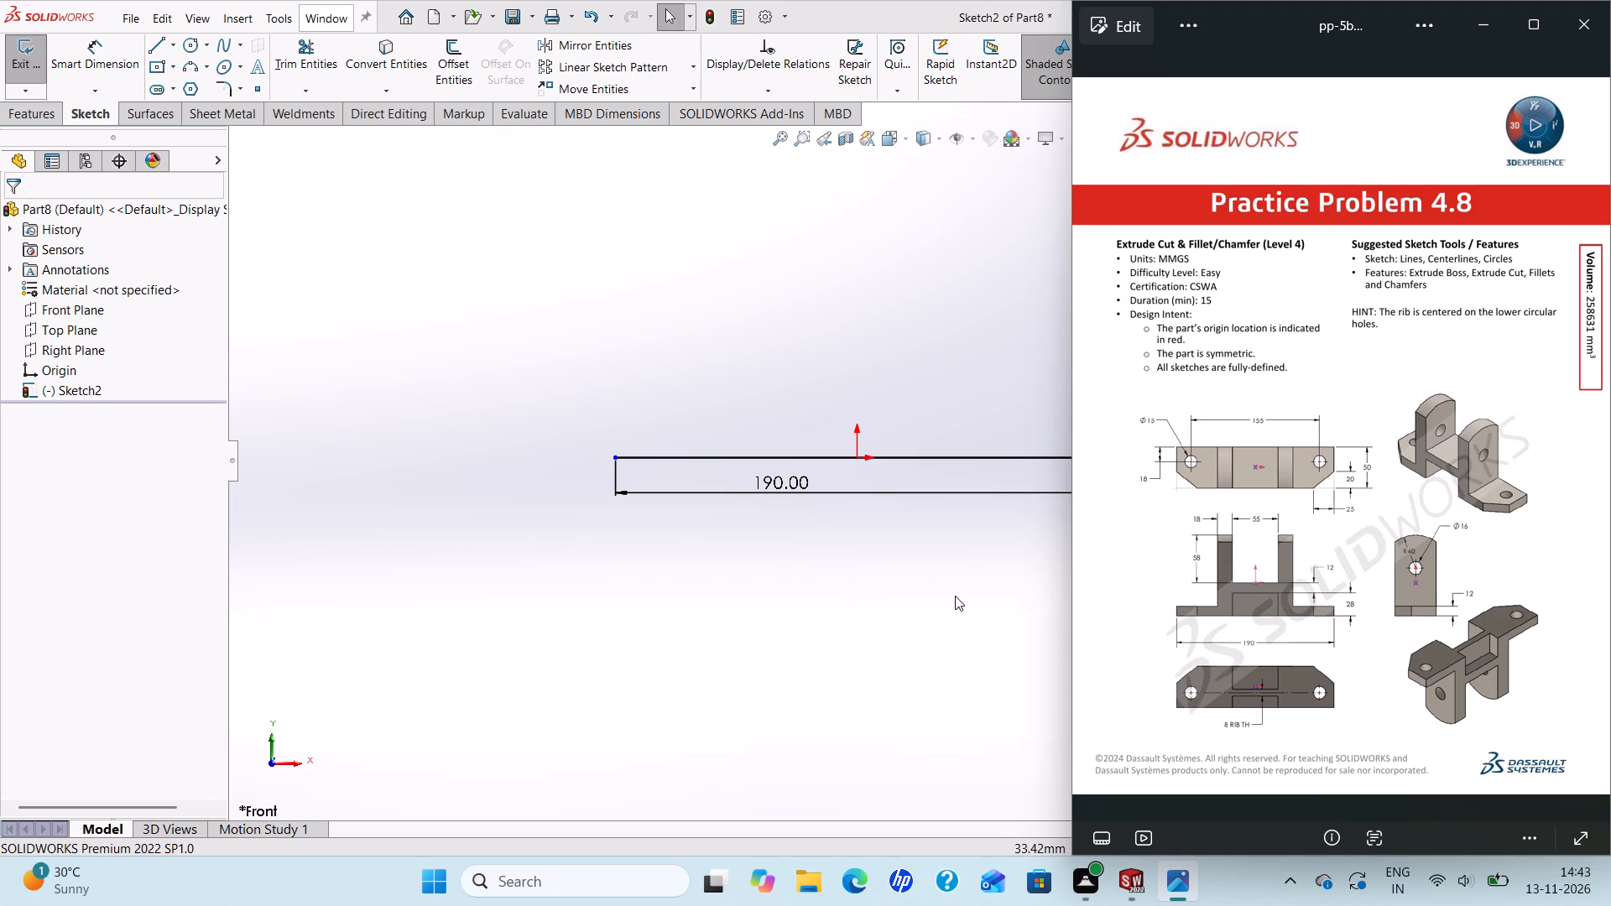
pyautogui.click(154, 42)
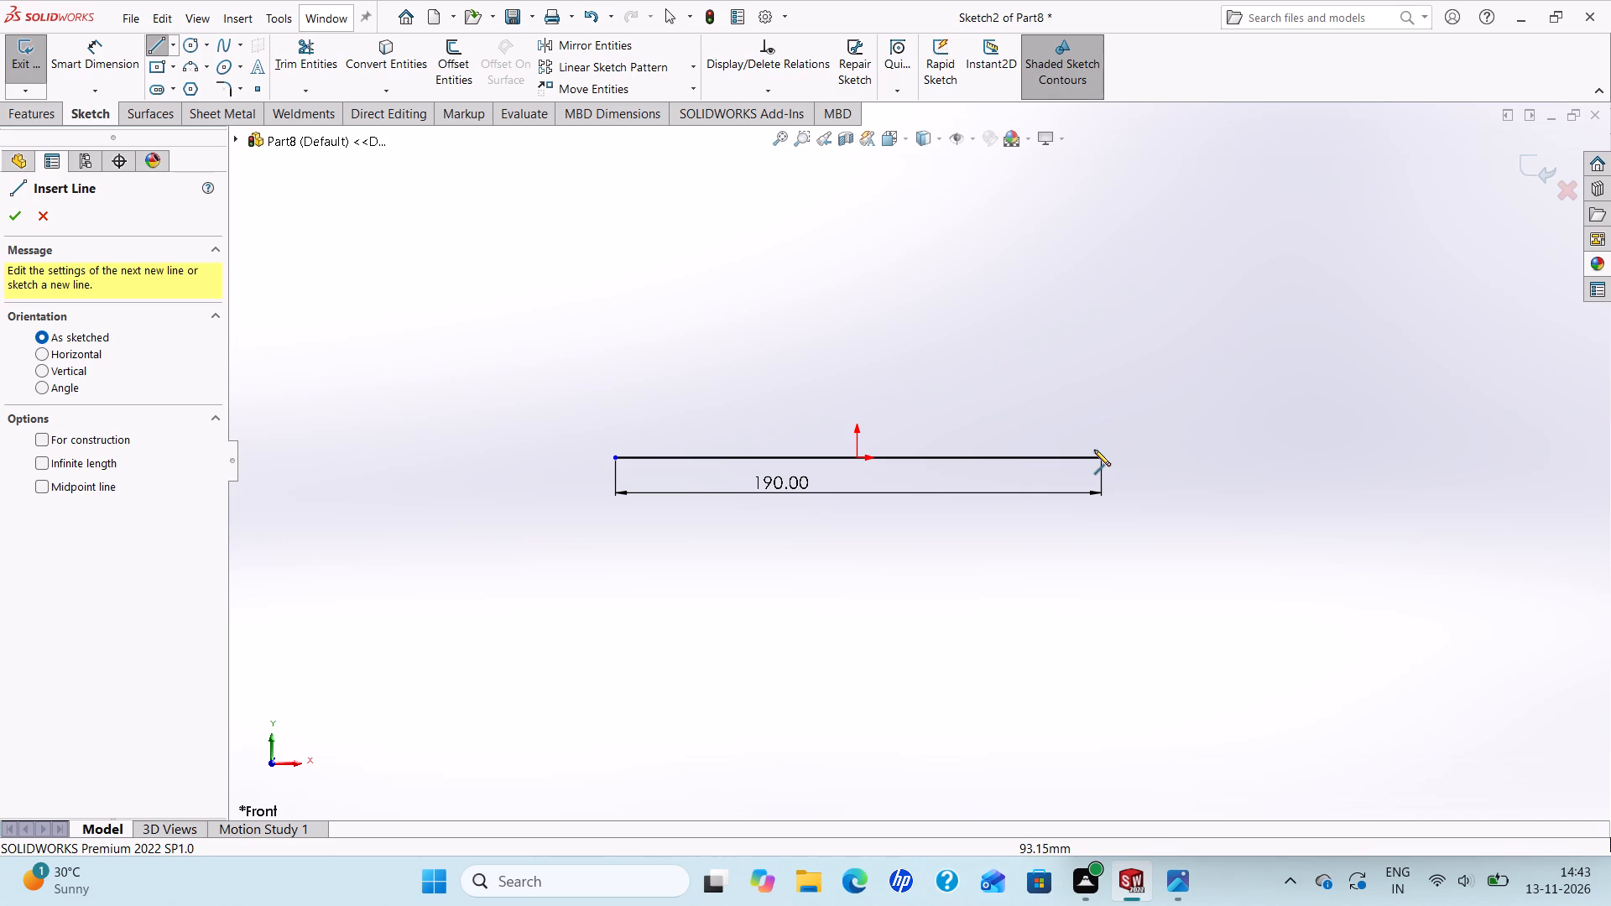
pyautogui.click(1102, 455)
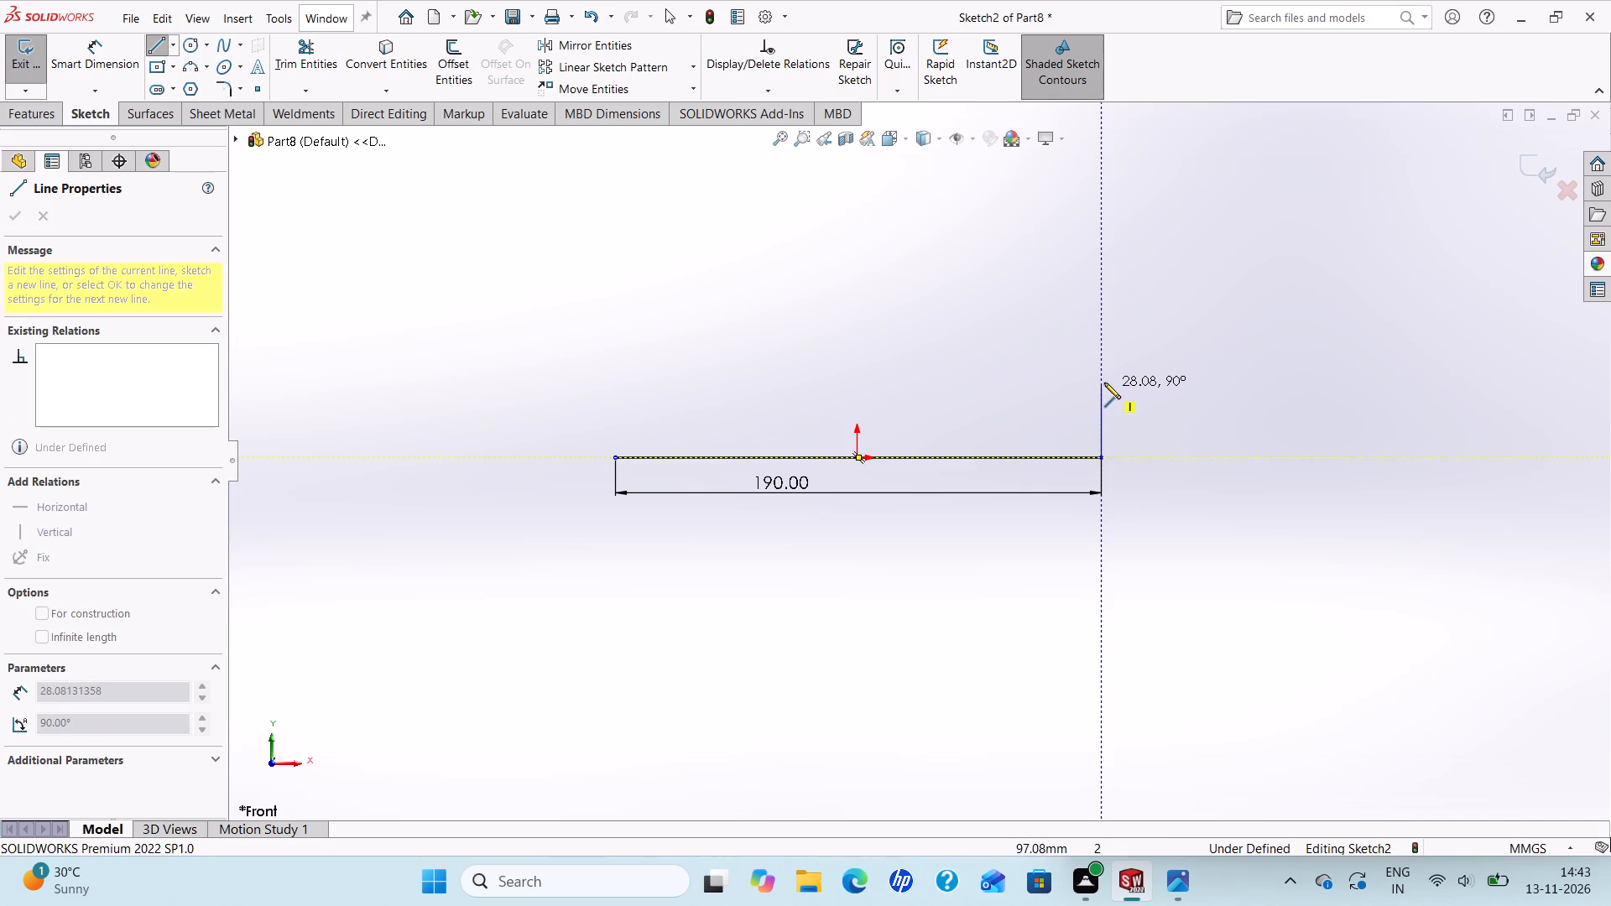
pyautogui.click(1104, 383)
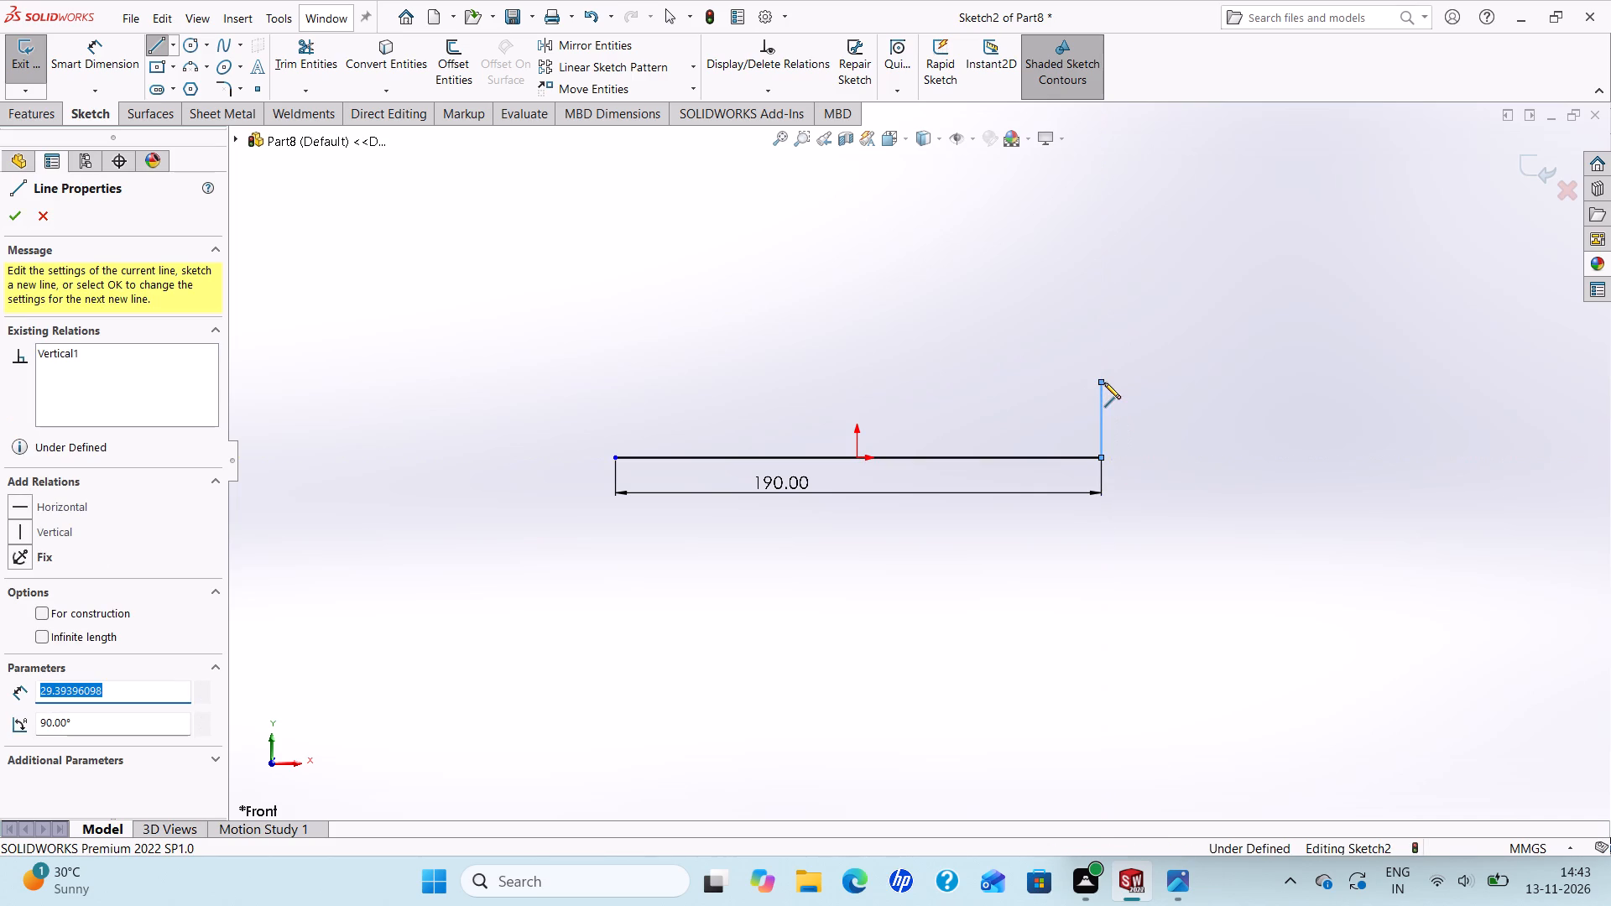
pyautogui.rightClick(1104, 383)
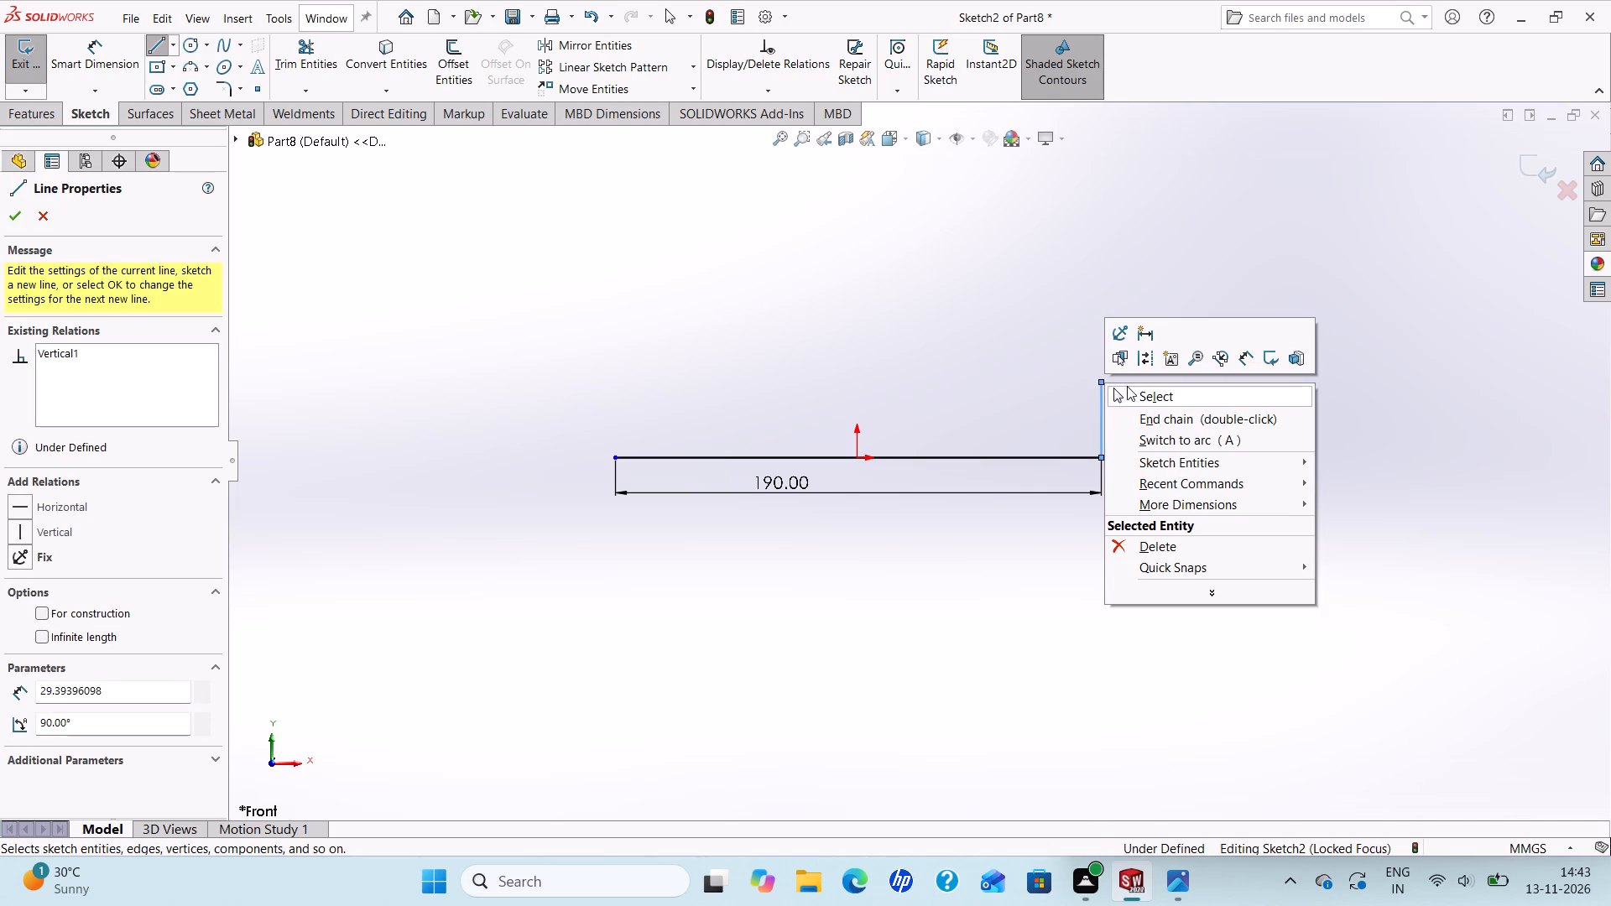
pyautogui.click(1144, 393)
pyautogui.scroll(1, 1105, 393)
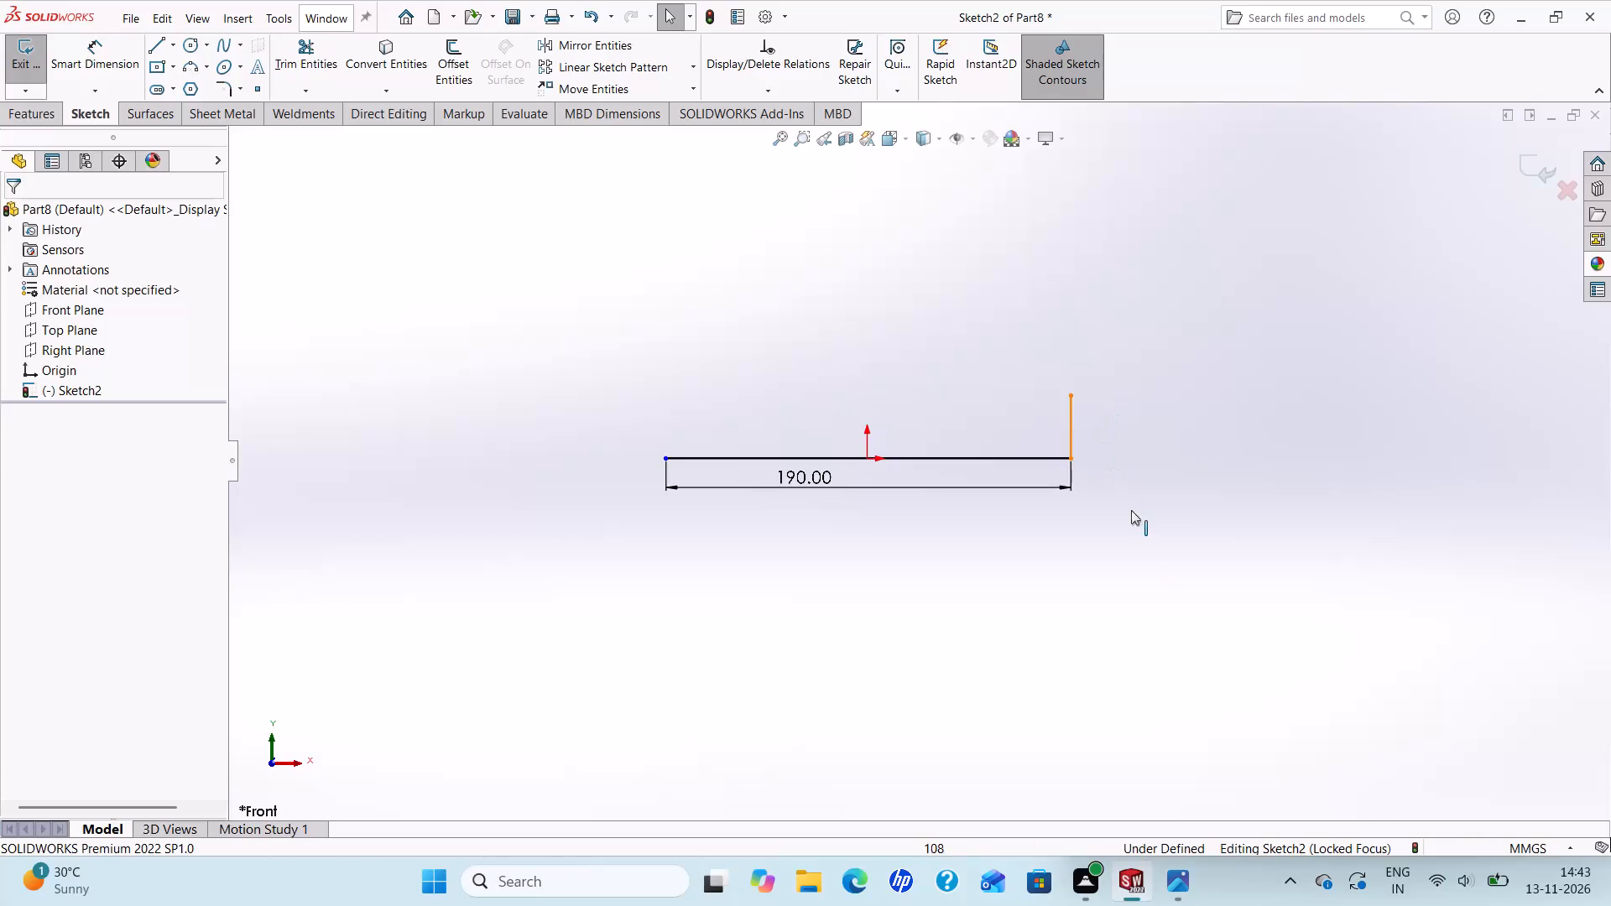
# Check the practice drawing and dimension the vertical line at the base line's right end as 20 mm.
pyautogui.click(1178, 879)
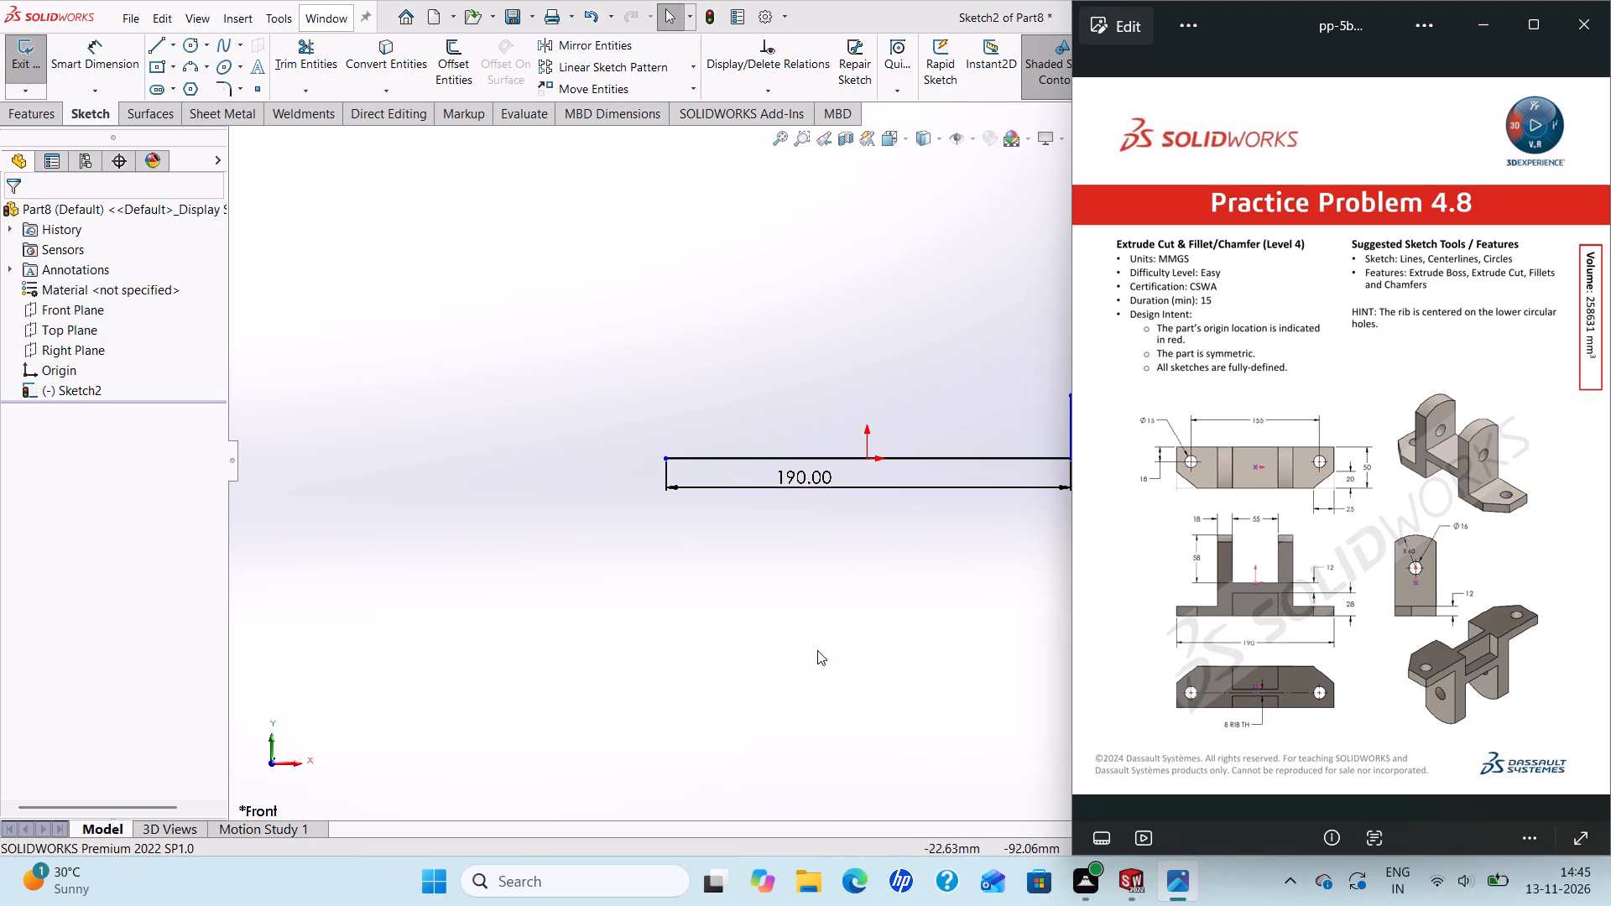
pyautogui.click(773, 586)
pyautogui.scroll(2, 1094, 524)
pyautogui.scroll(-3, 1071, 524)
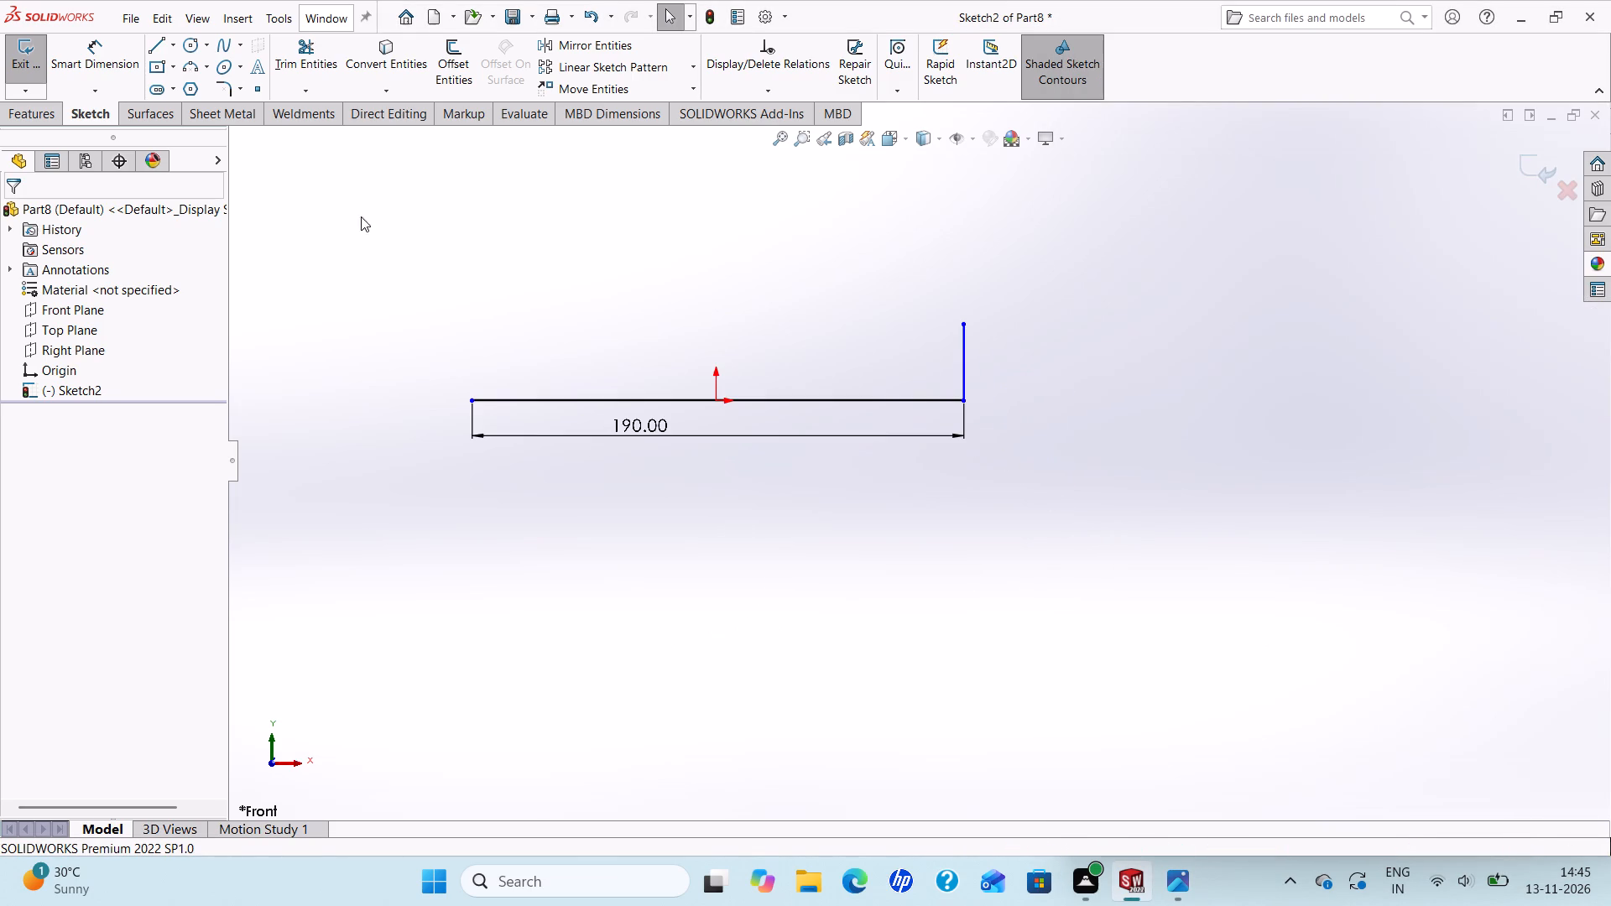
pyautogui.click(102, 53)
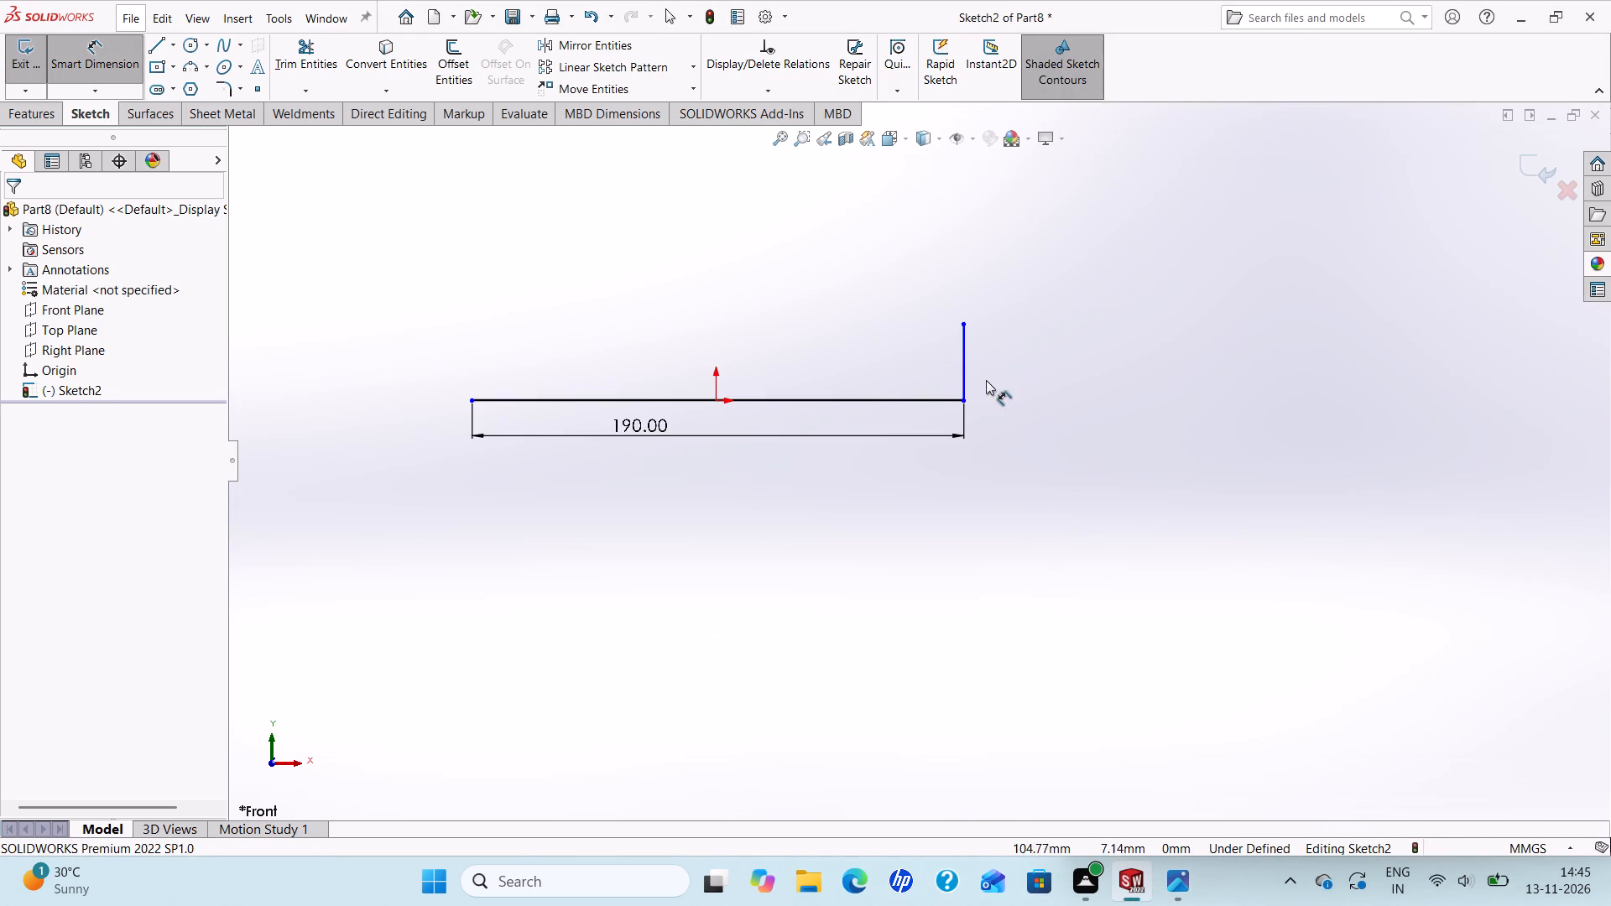
pyautogui.click(965, 377)
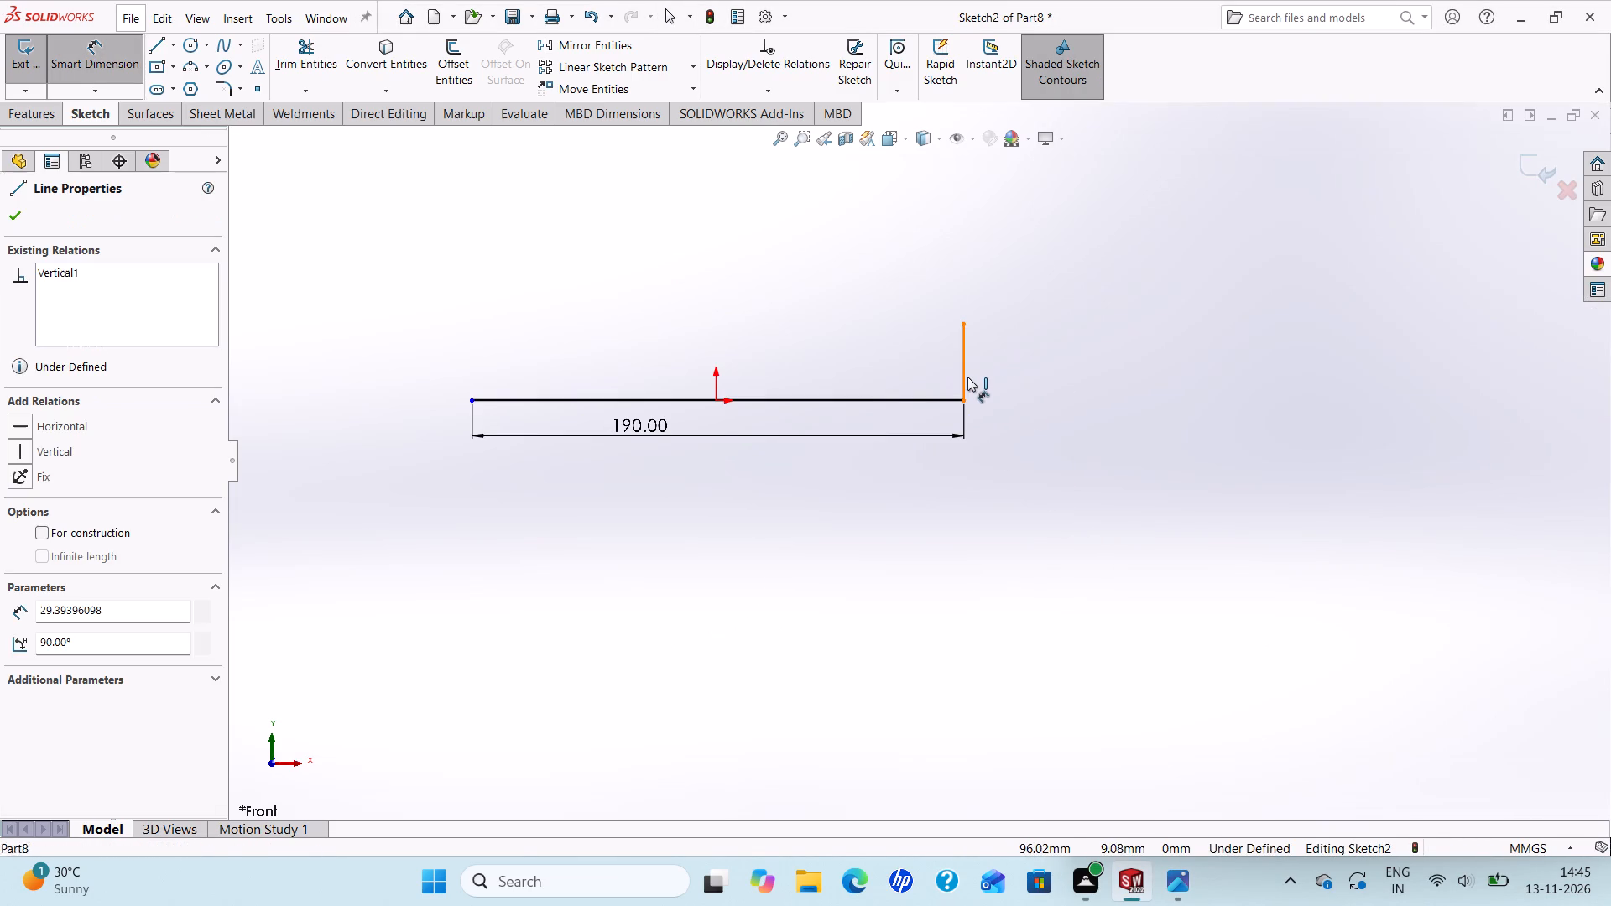
pyautogui.click(1014, 377)
pyautogui.write('20')
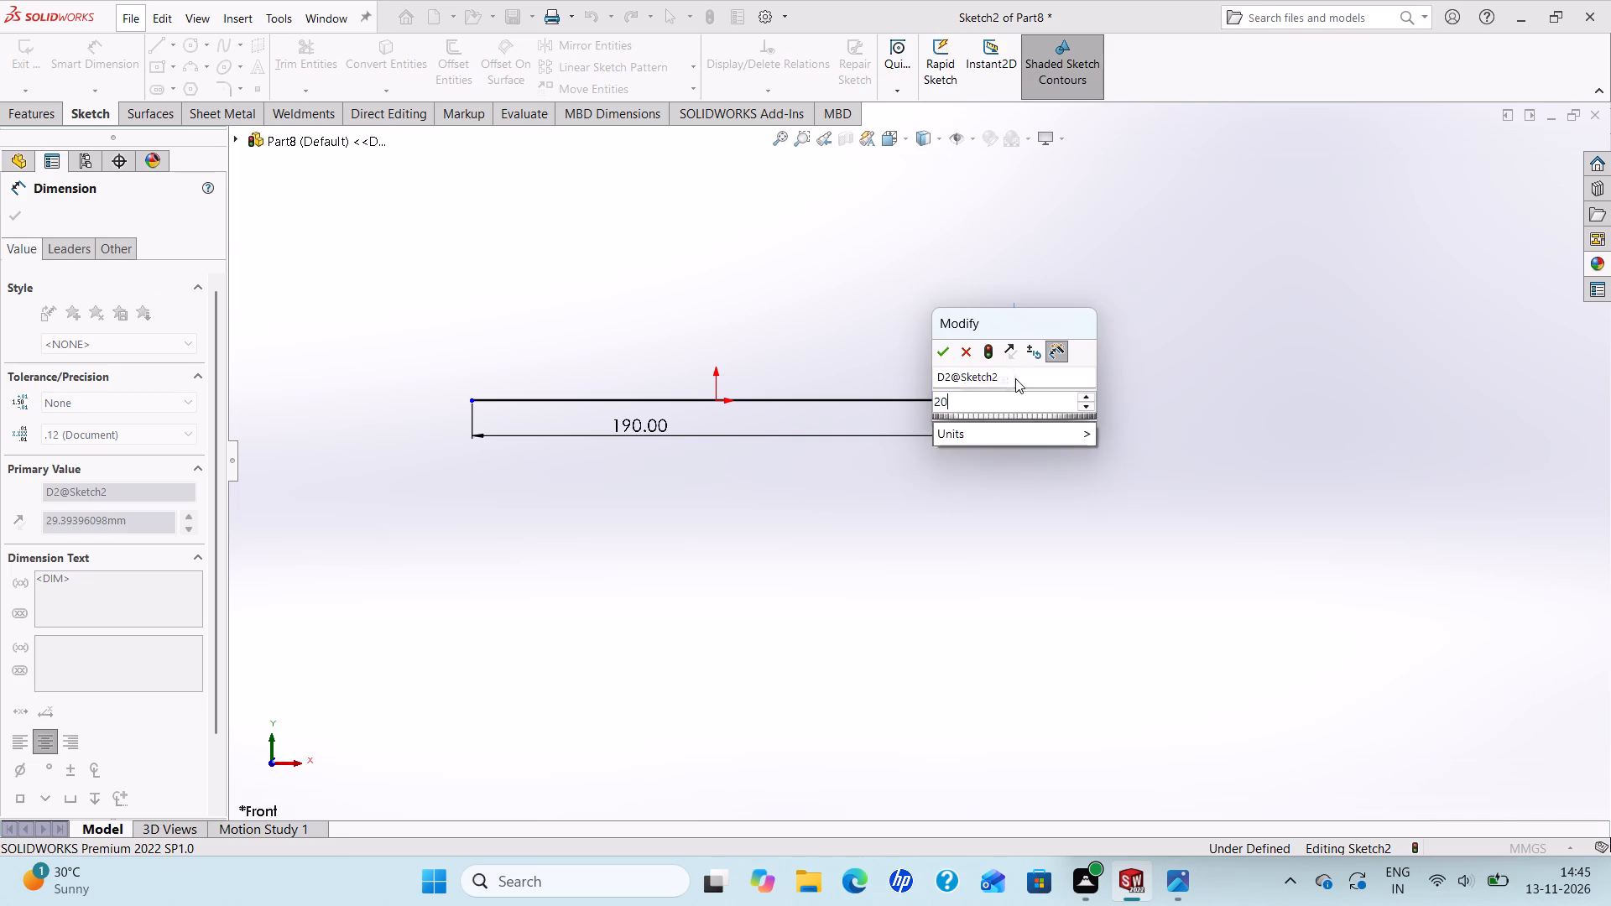
pyautogui.press('Return')
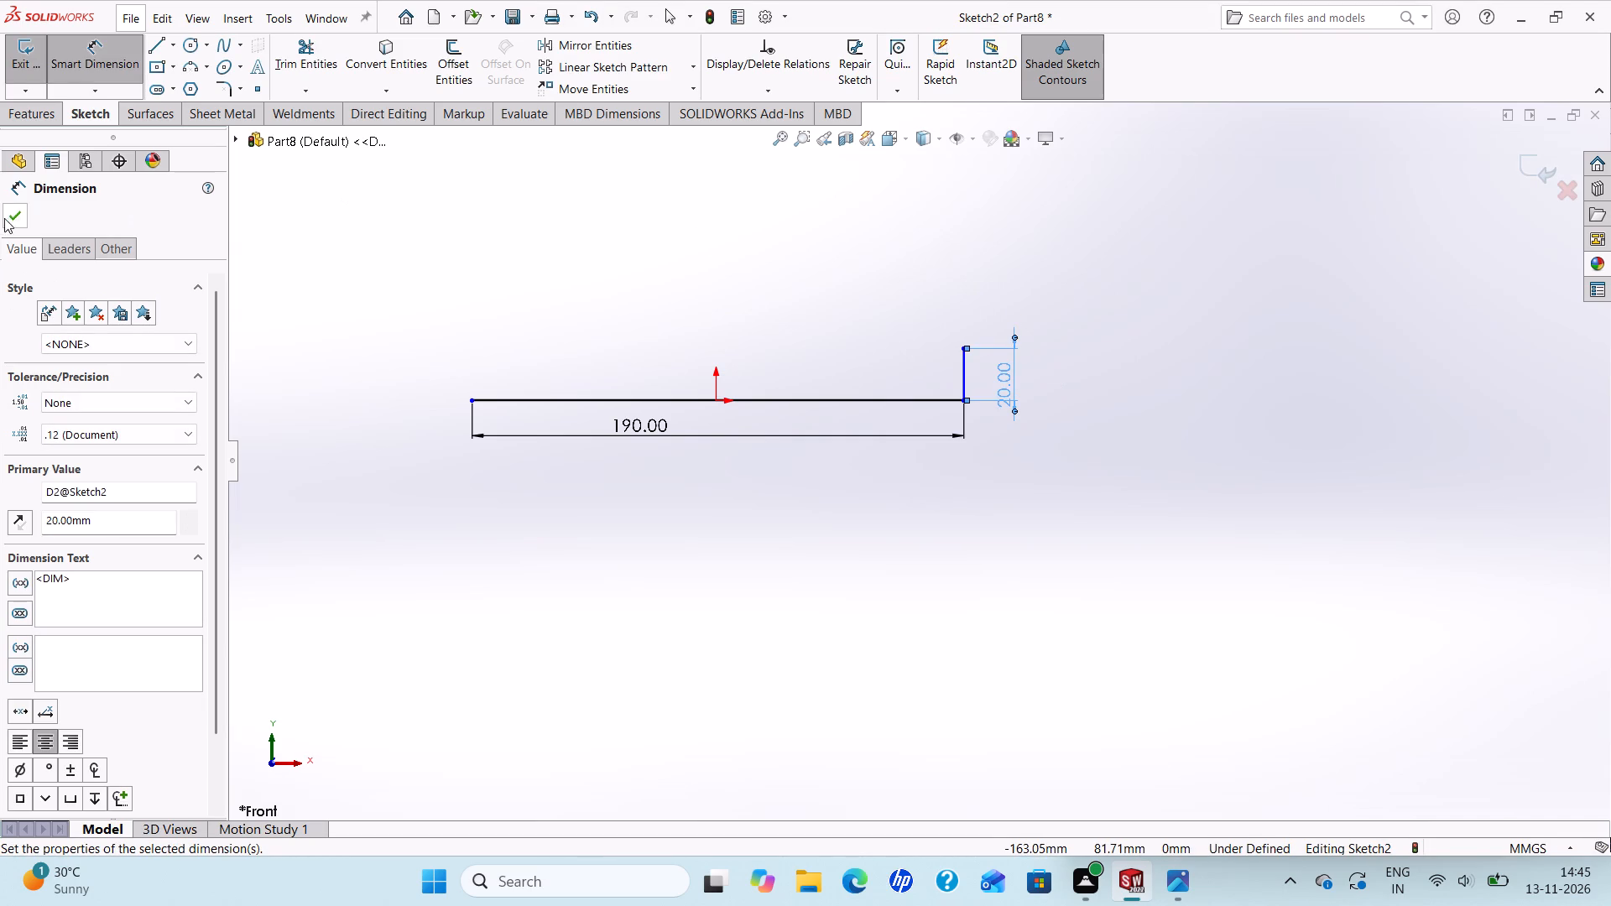
pyautogui.click(17, 211)
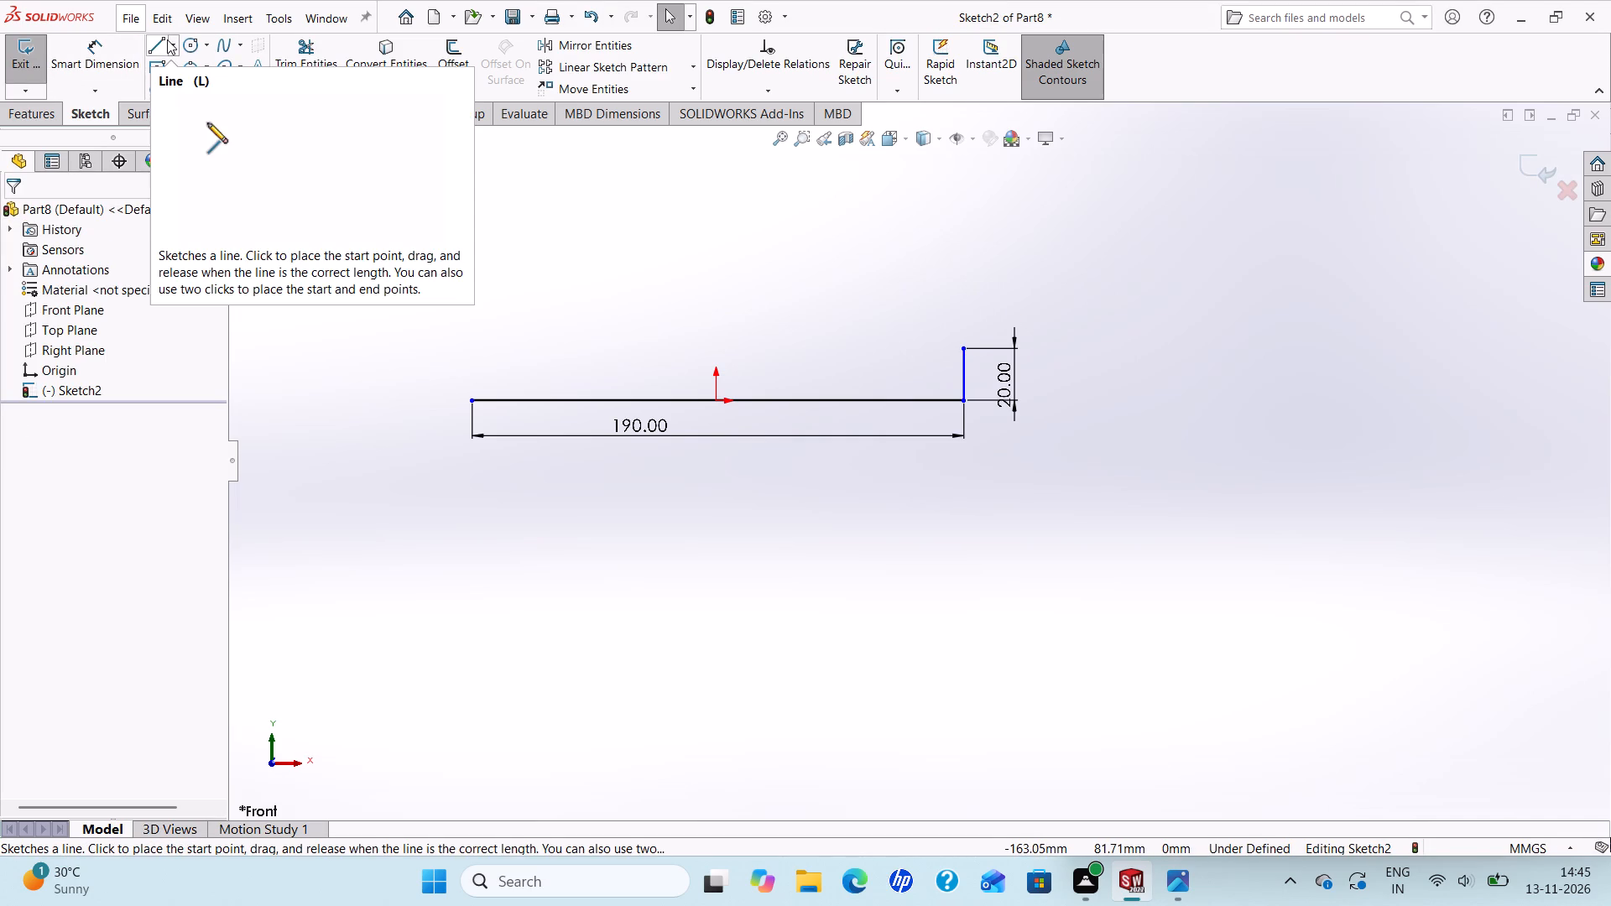
# Close the profile with a right sloped line, a horizontal top line about 145 mm long, a left slope about 30 mm and a short left edge about 20 mm.
pyautogui.click(155, 41)
pyautogui.scroll(-1, 907, 335)
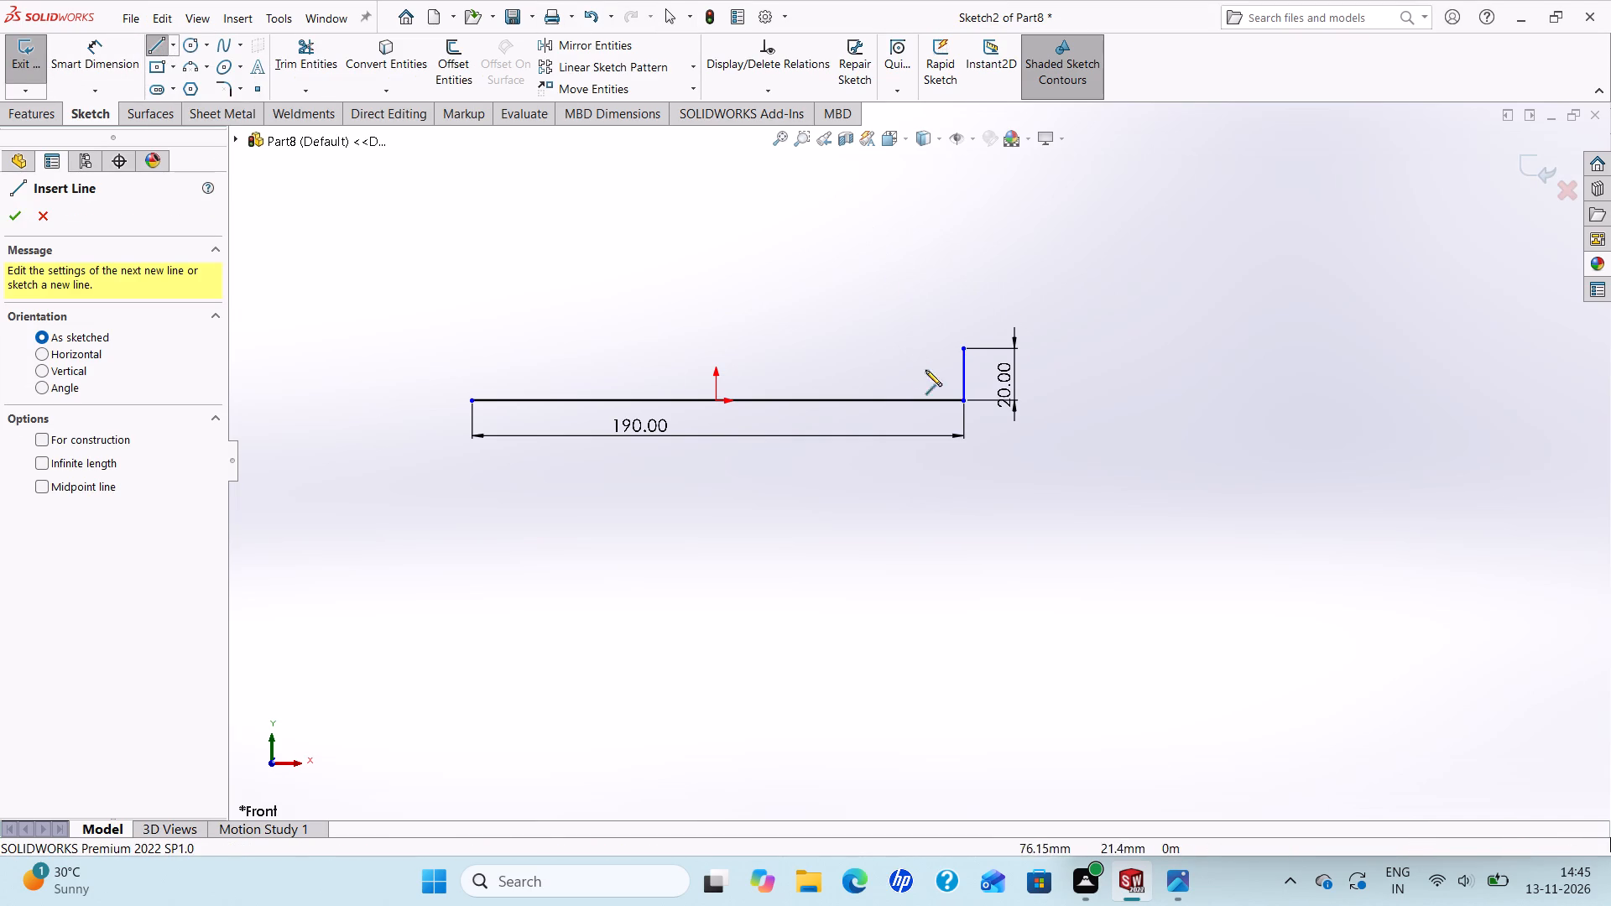
pyautogui.scroll(-1, 925, 370)
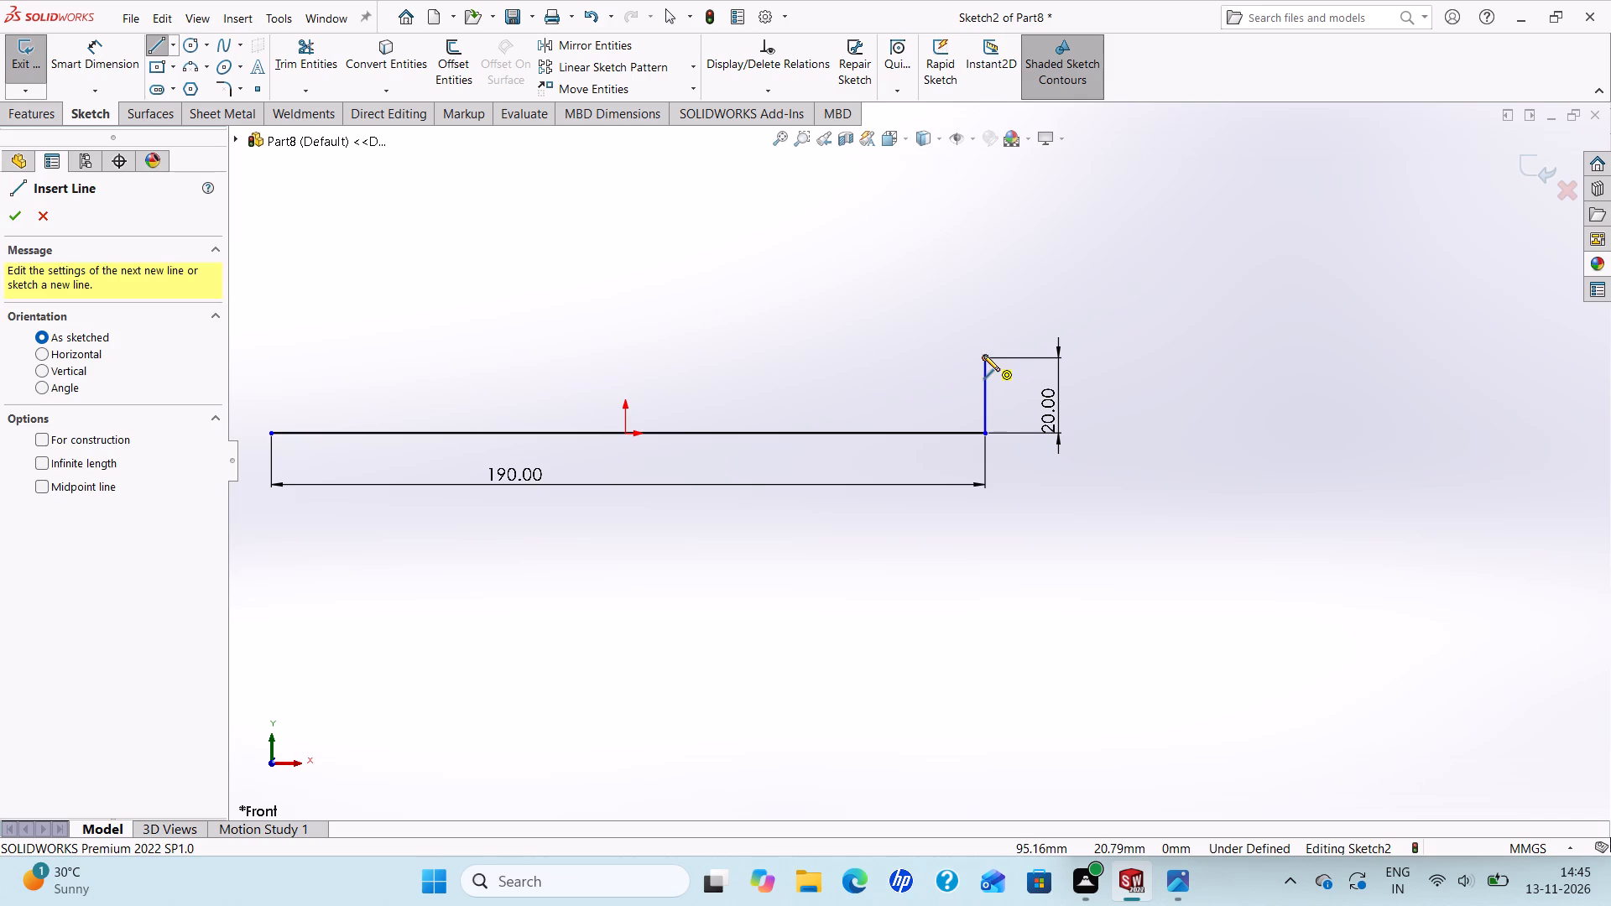
pyautogui.click(983, 355)
pyautogui.click(890, 262)
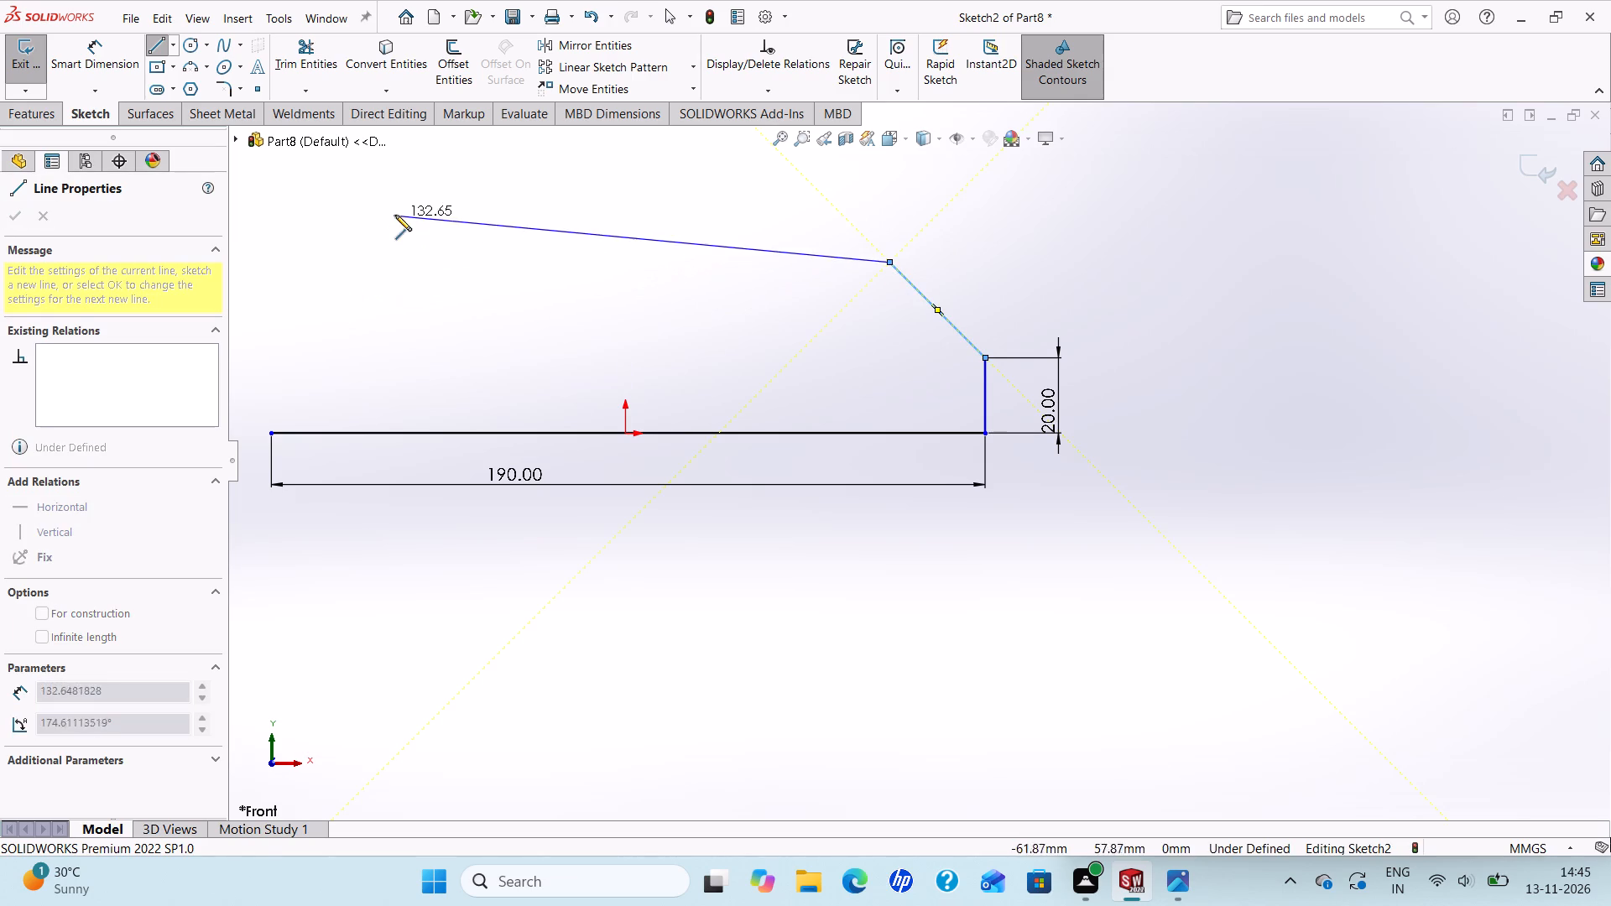
pyautogui.scroll(2, 365, 252)
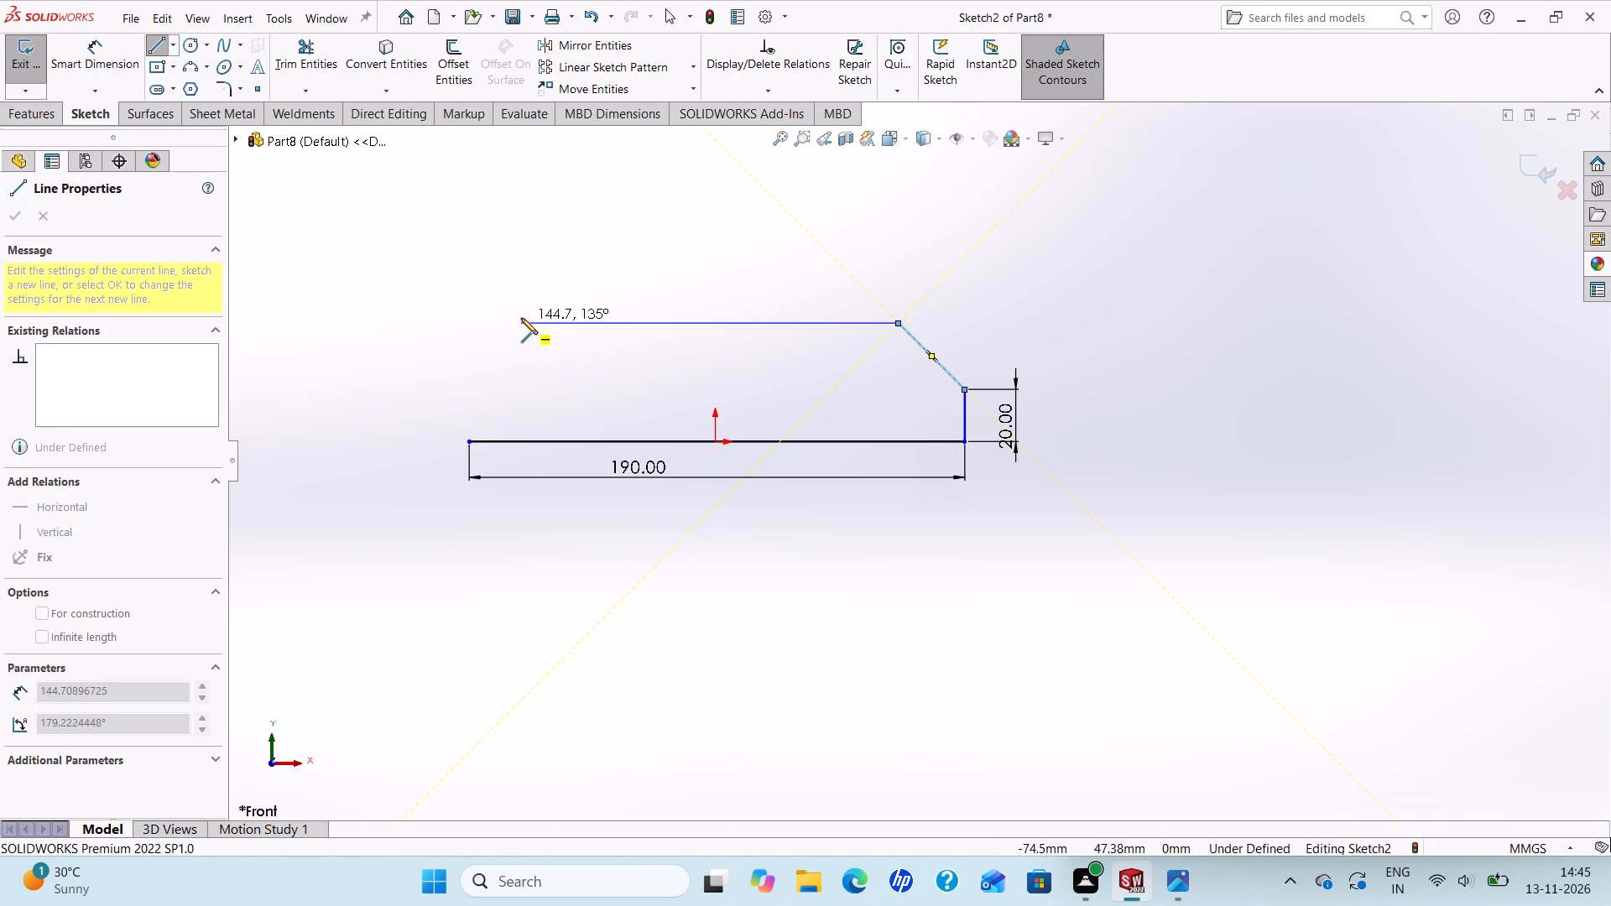
pyautogui.click(519, 324)
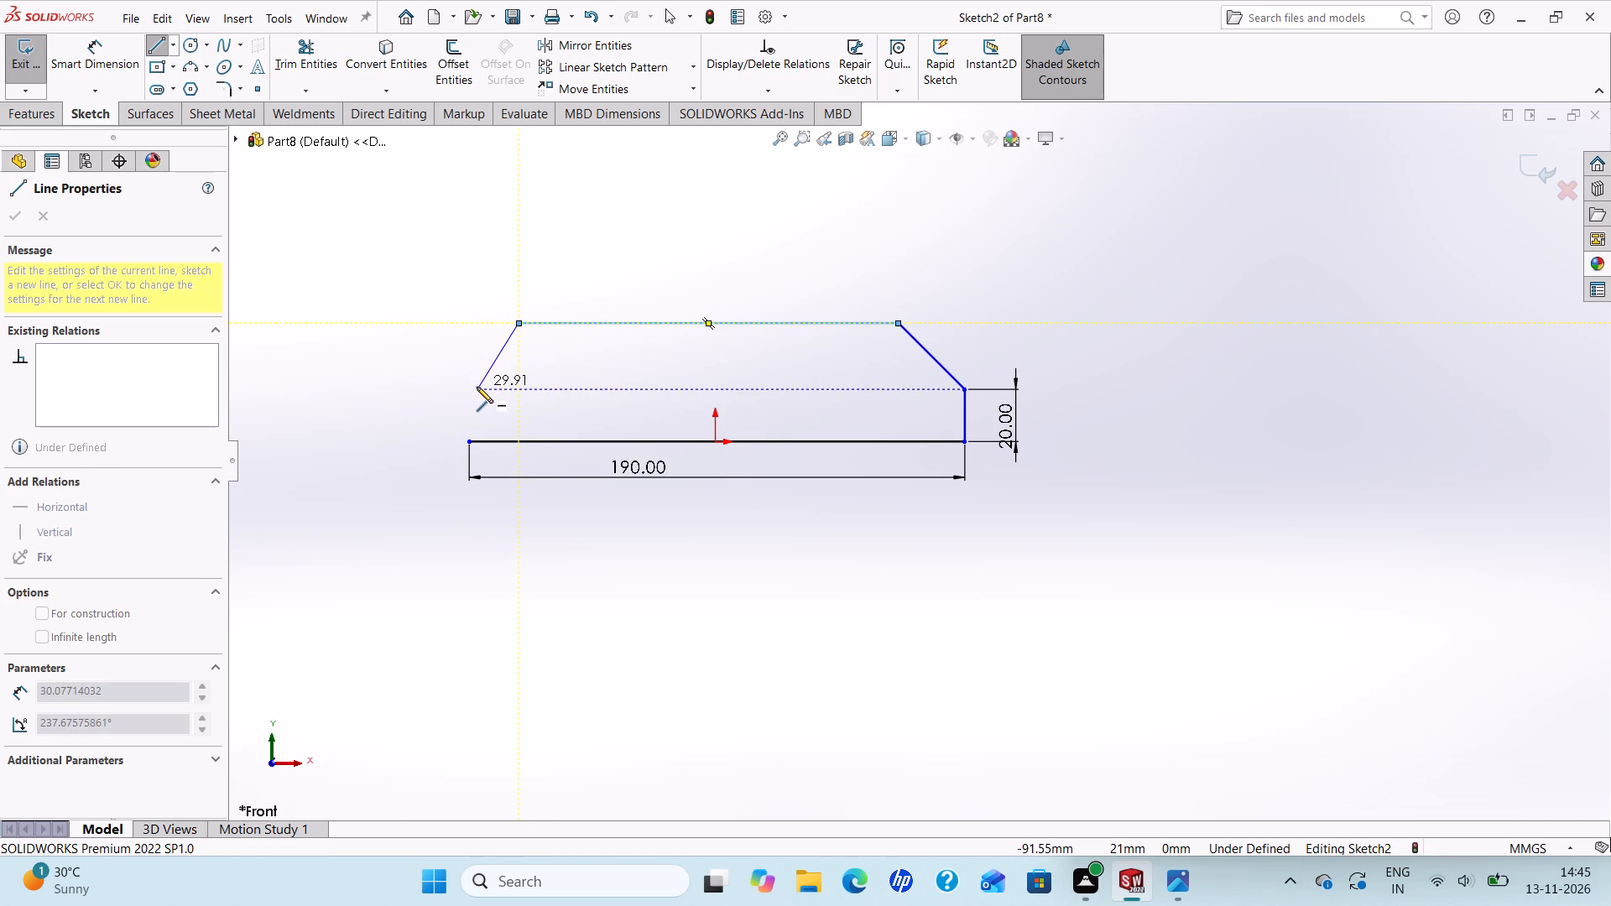
pyautogui.click(477, 387)
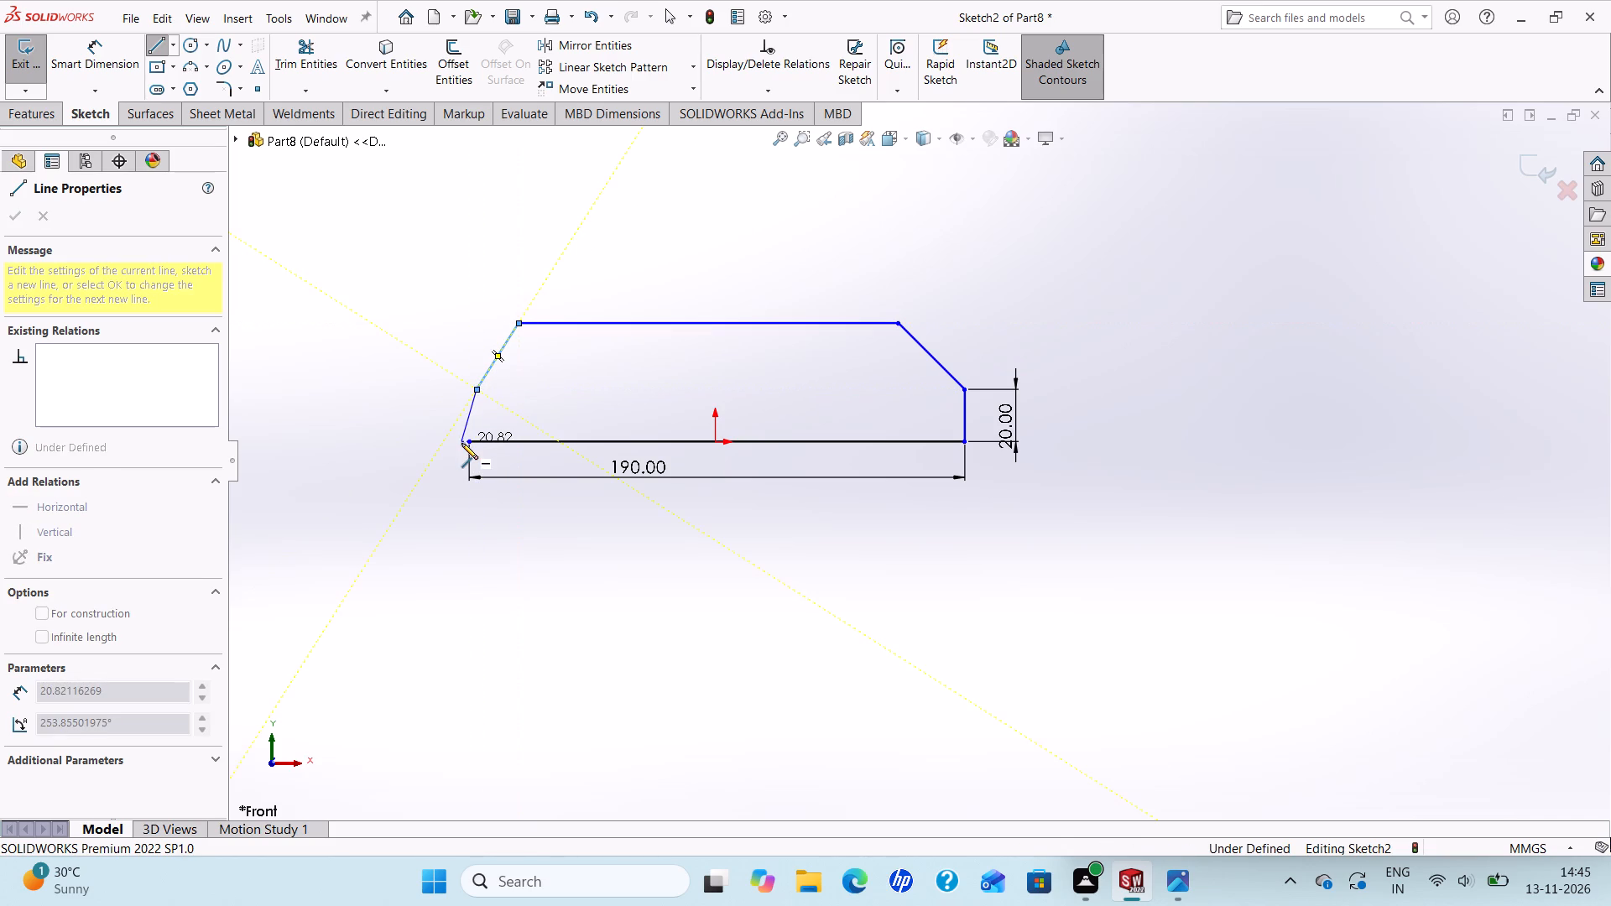
pyautogui.click(471, 437)
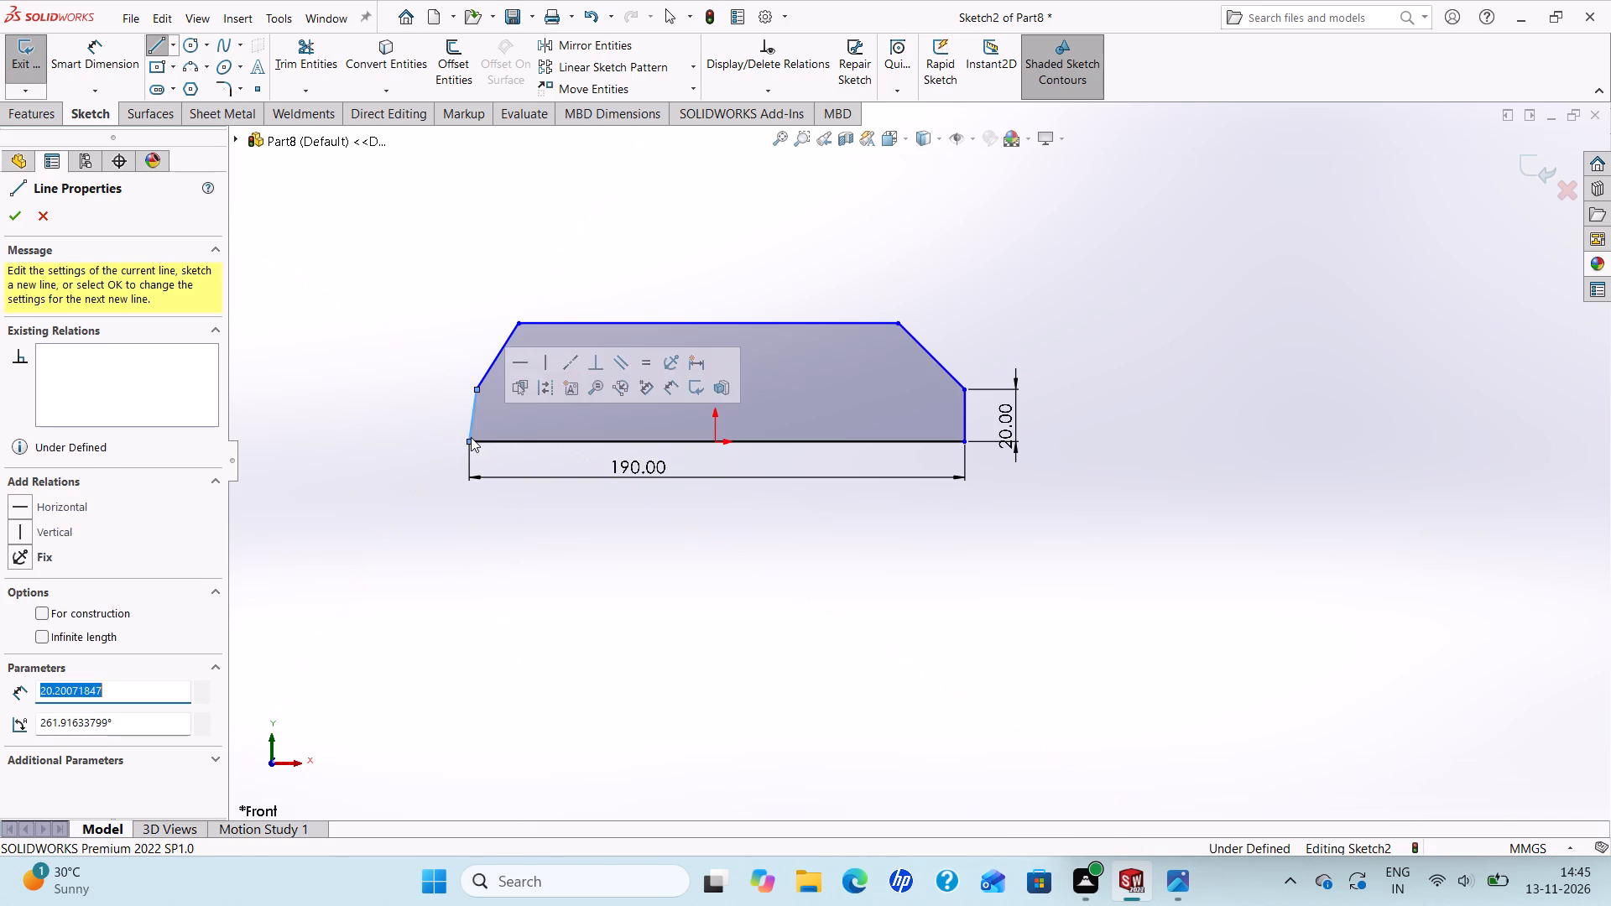
pyautogui.rightClick(472, 437)
pyautogui.click(512, 447)
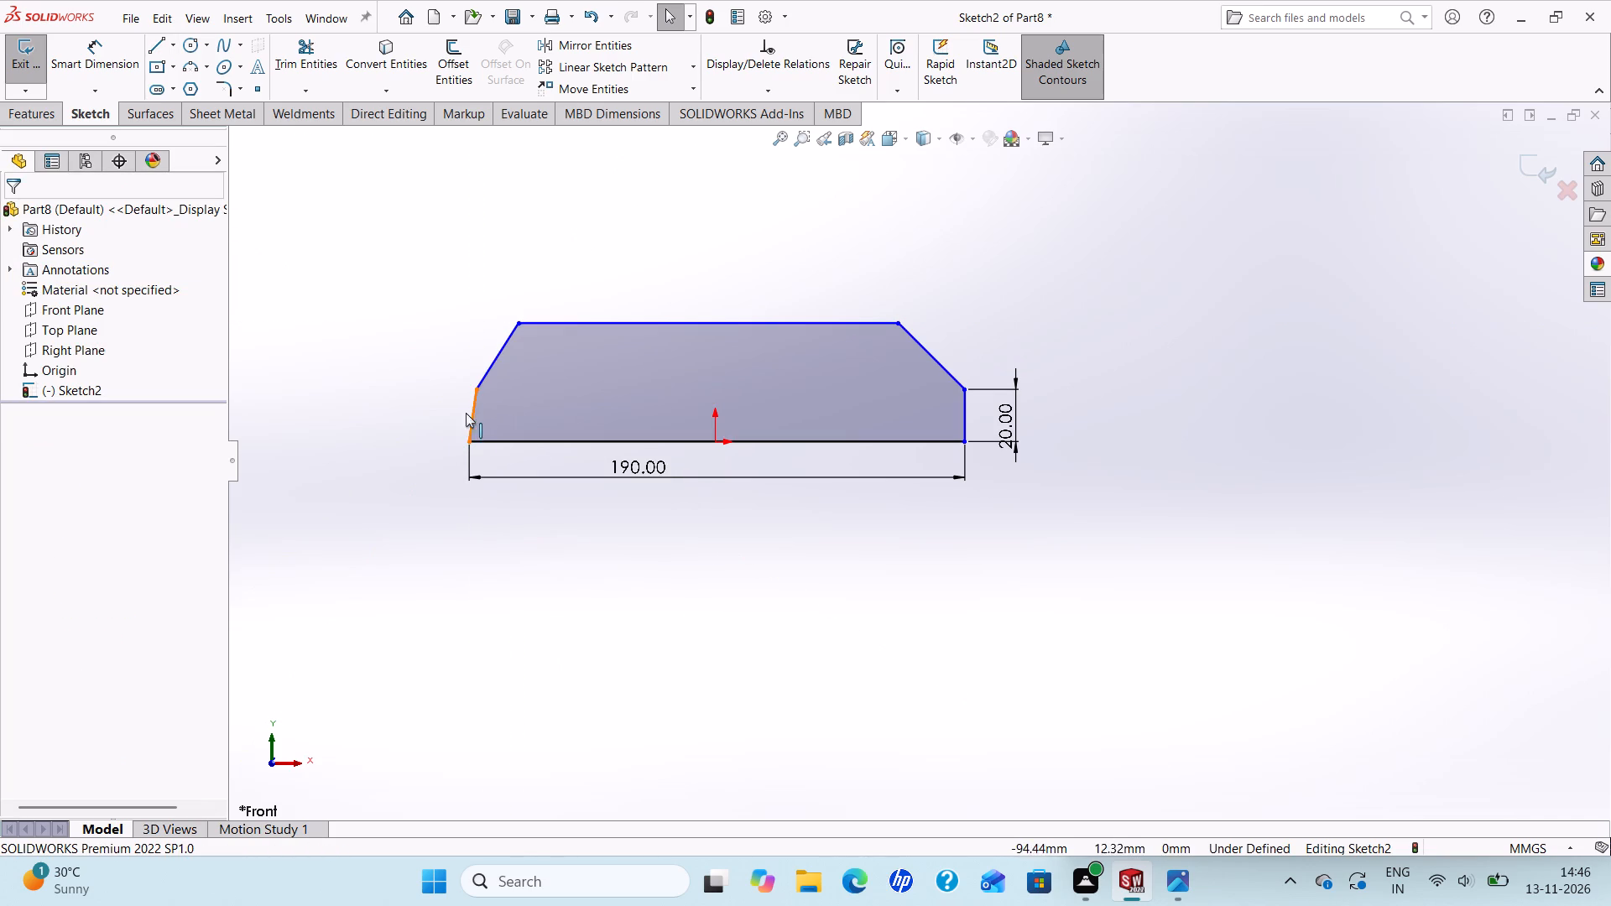
# Add a vertical relation to the short left edge of the profile.
pyautogui.click(466, 414)
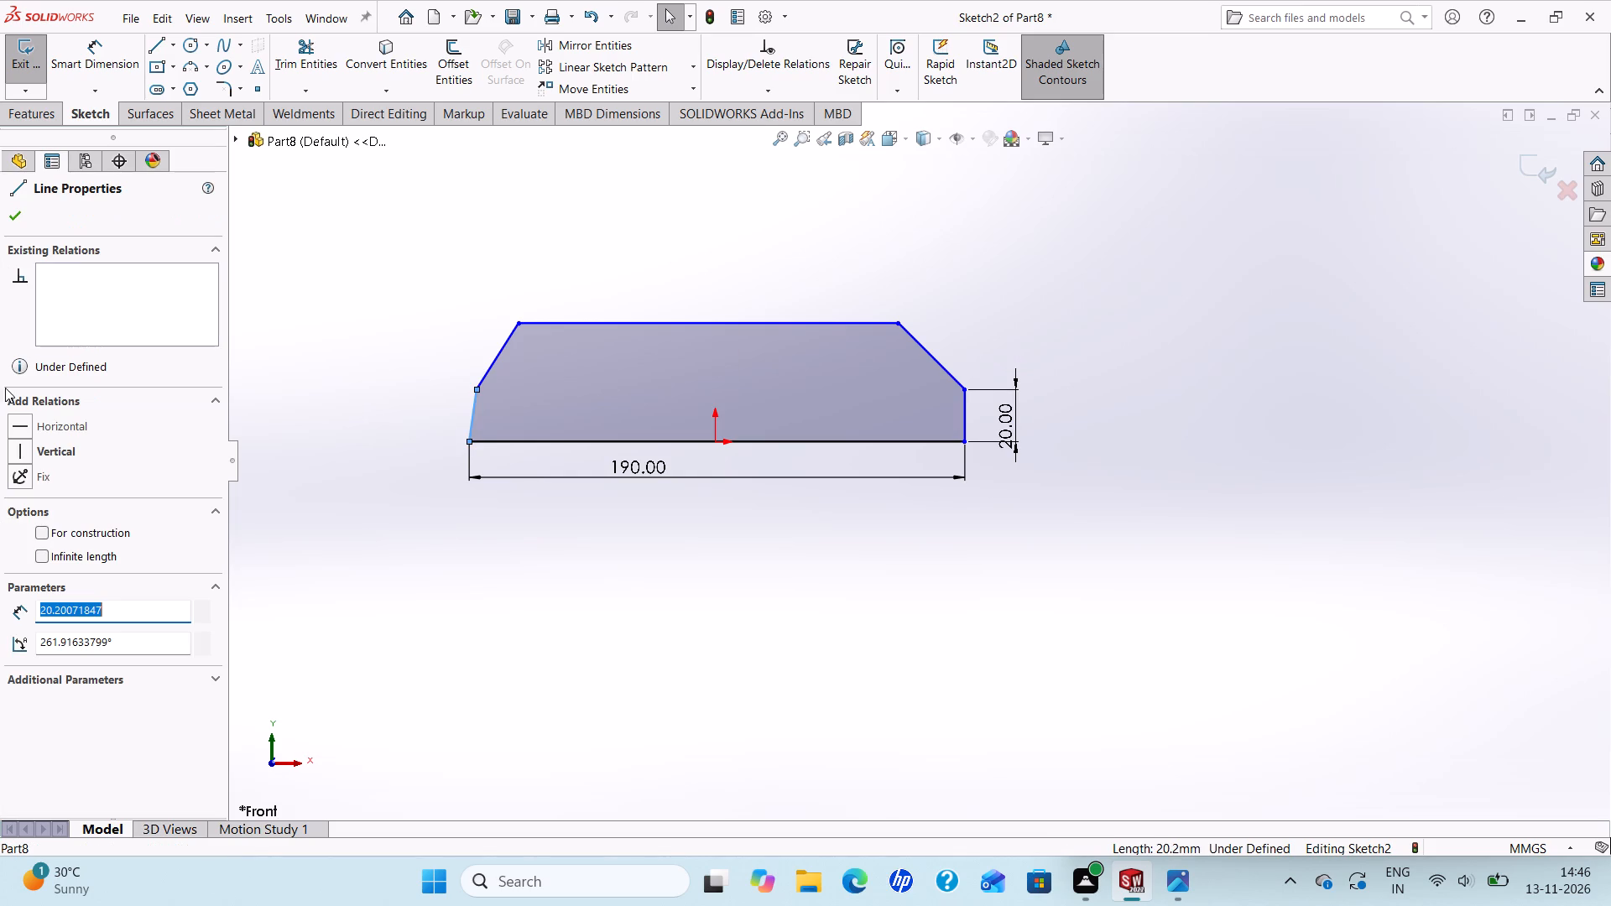
pyautogui.click(13, 447)
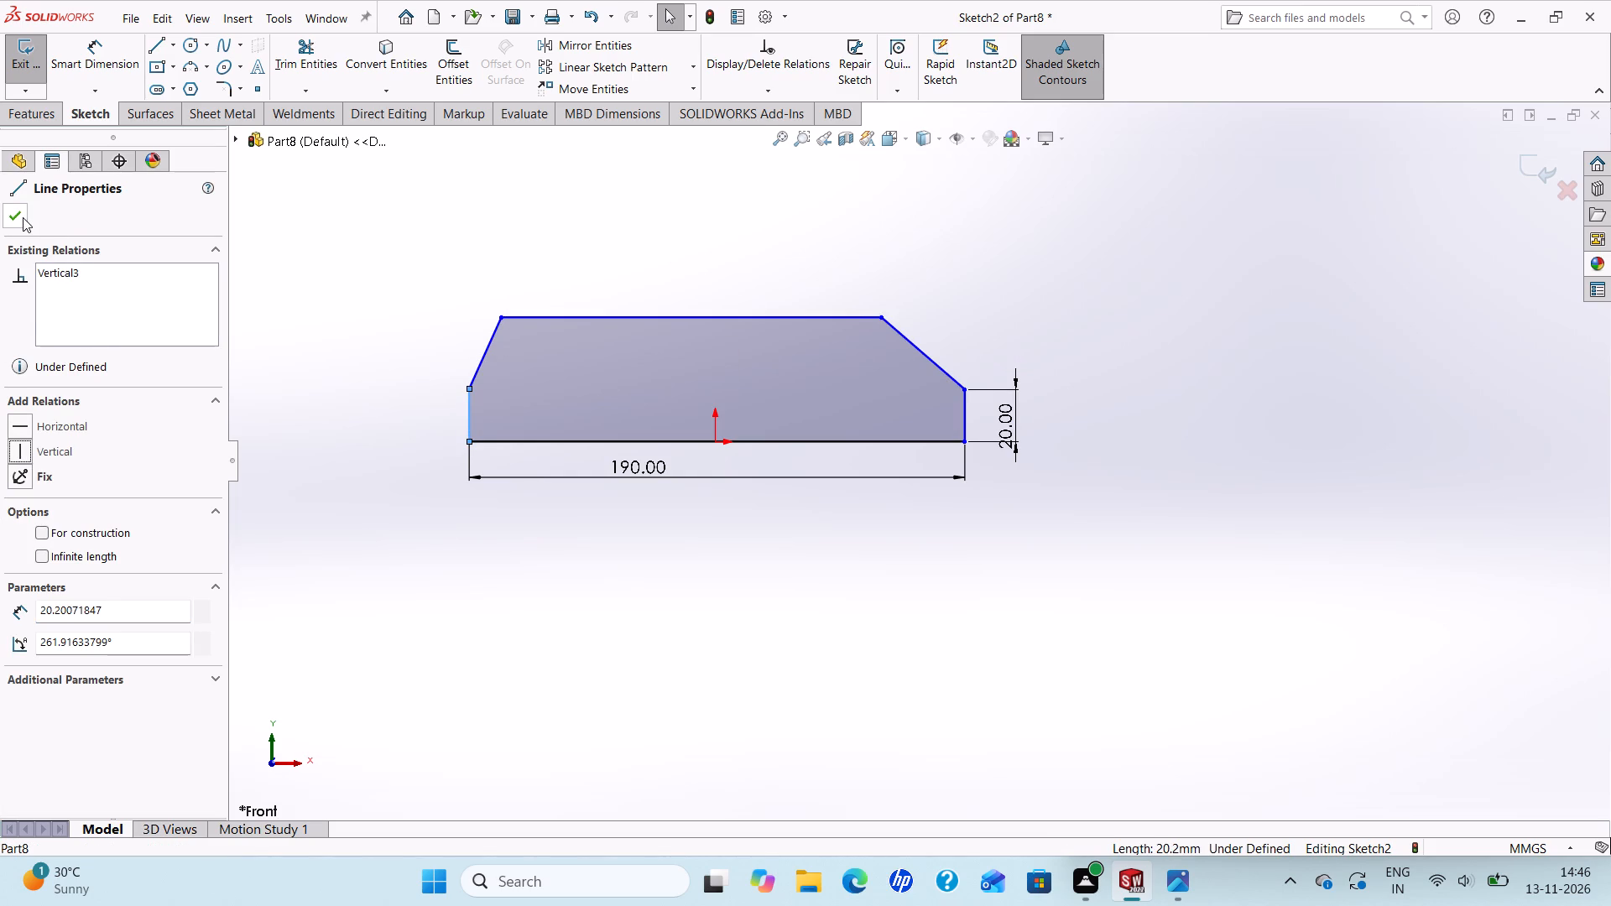
pyautogui.click(23, 217)
# Dimension the distance between the base line and the top line as 50 mm.
pyautogui.scroll(1, 607, 352)
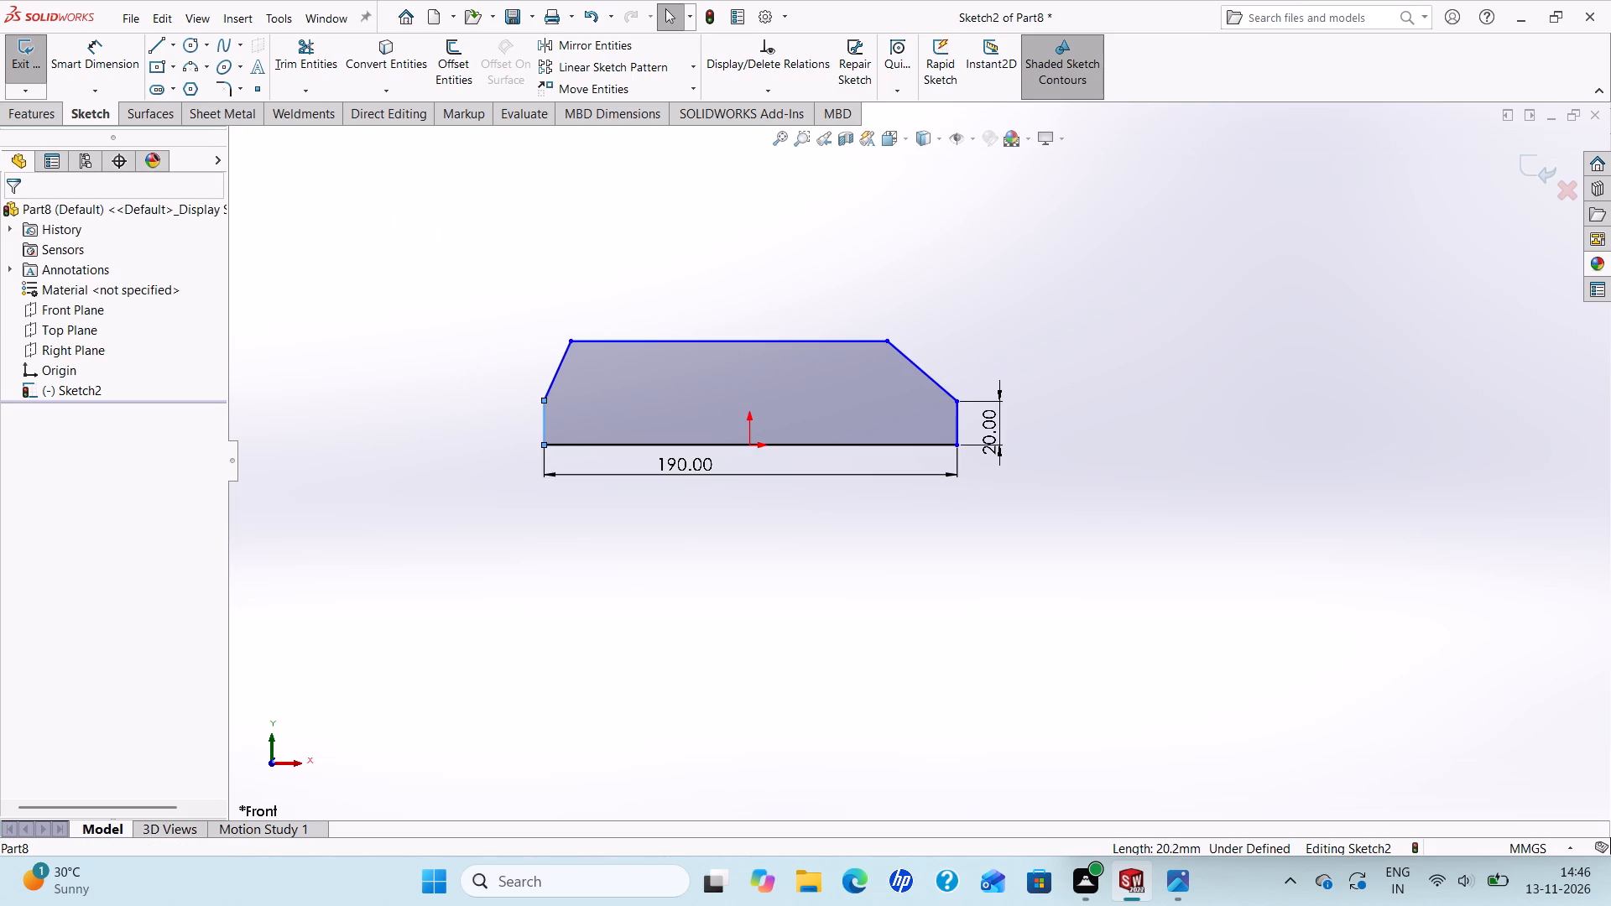
pyautogui.click(100, 65)
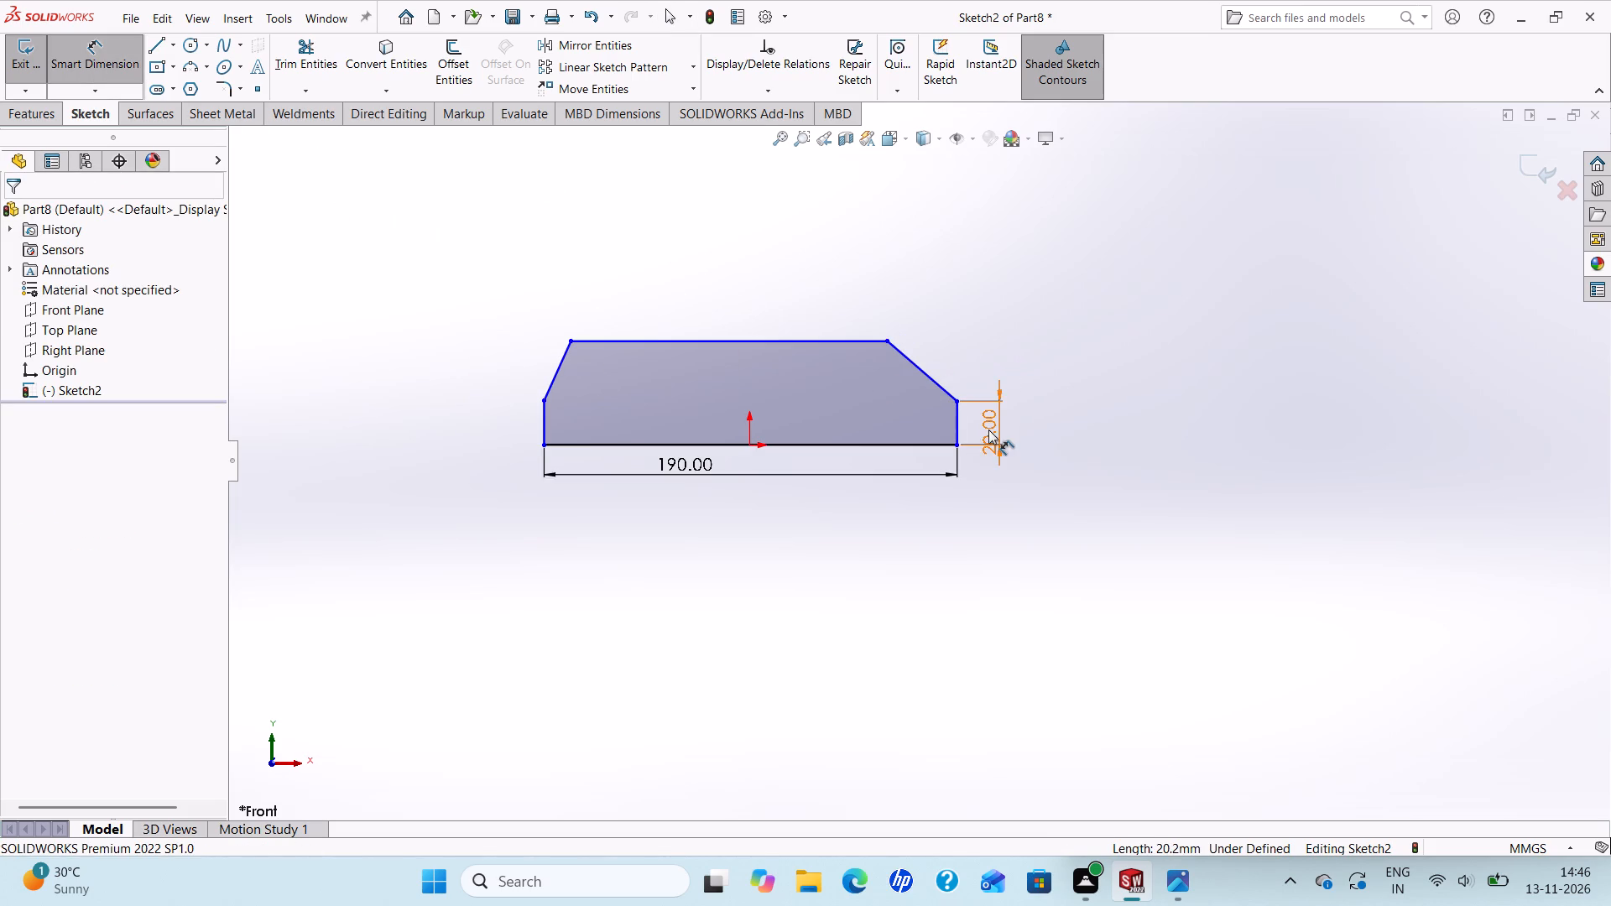
pyautogui.click(874, 447)
pyautogui.click(811, 341)
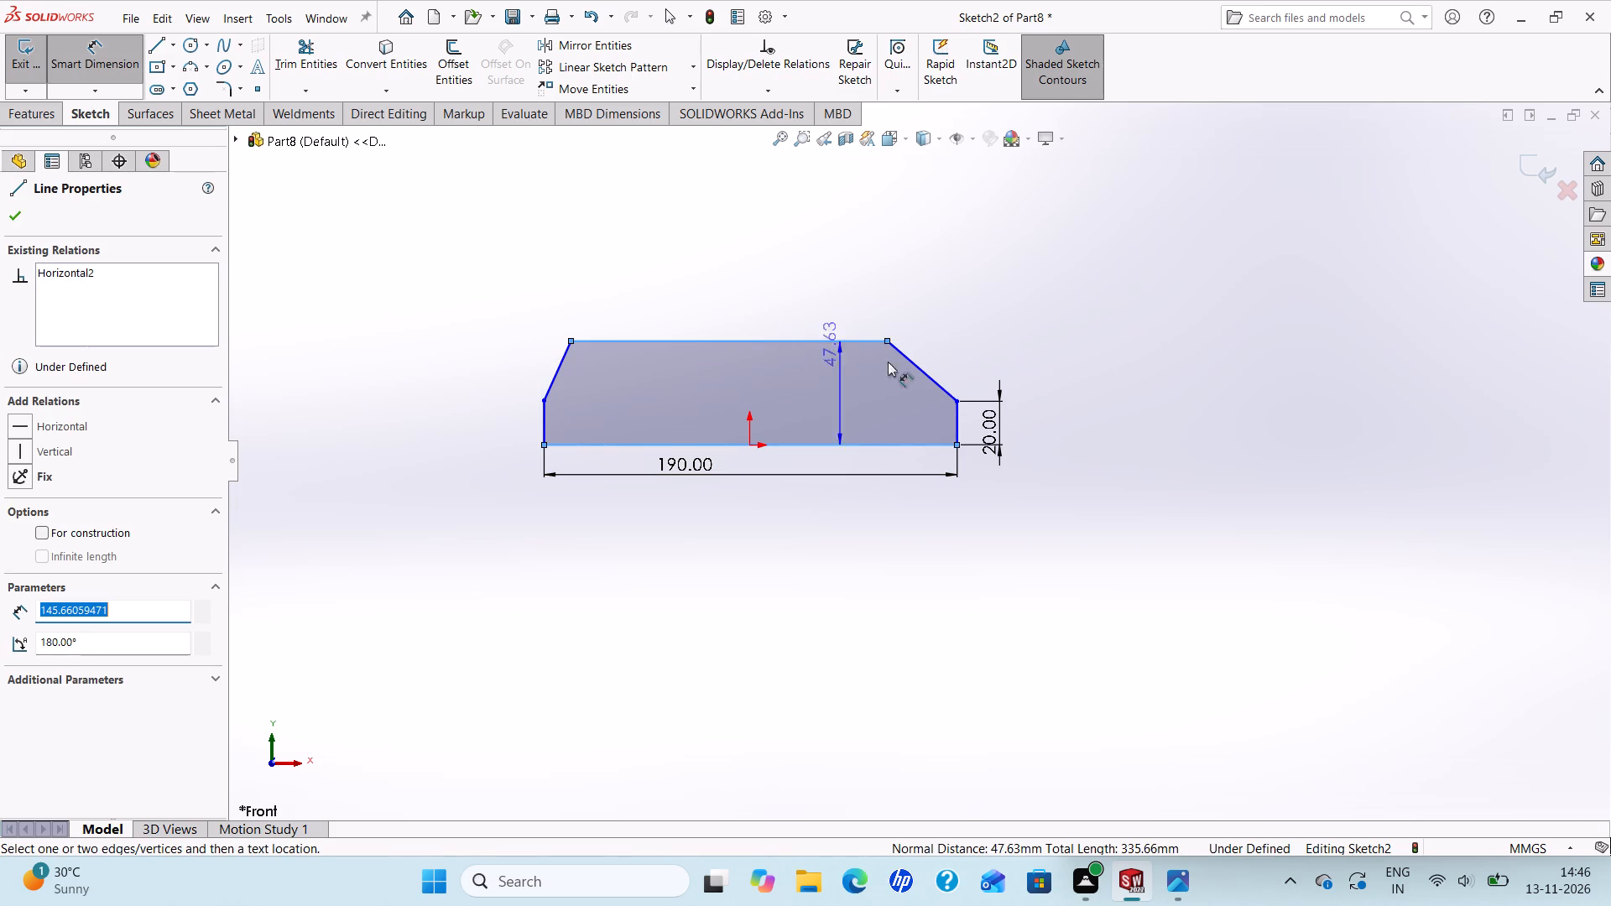
pyautogui.click(1057, 410)
pyautogui.write('50')
pyautogui.press('Return')
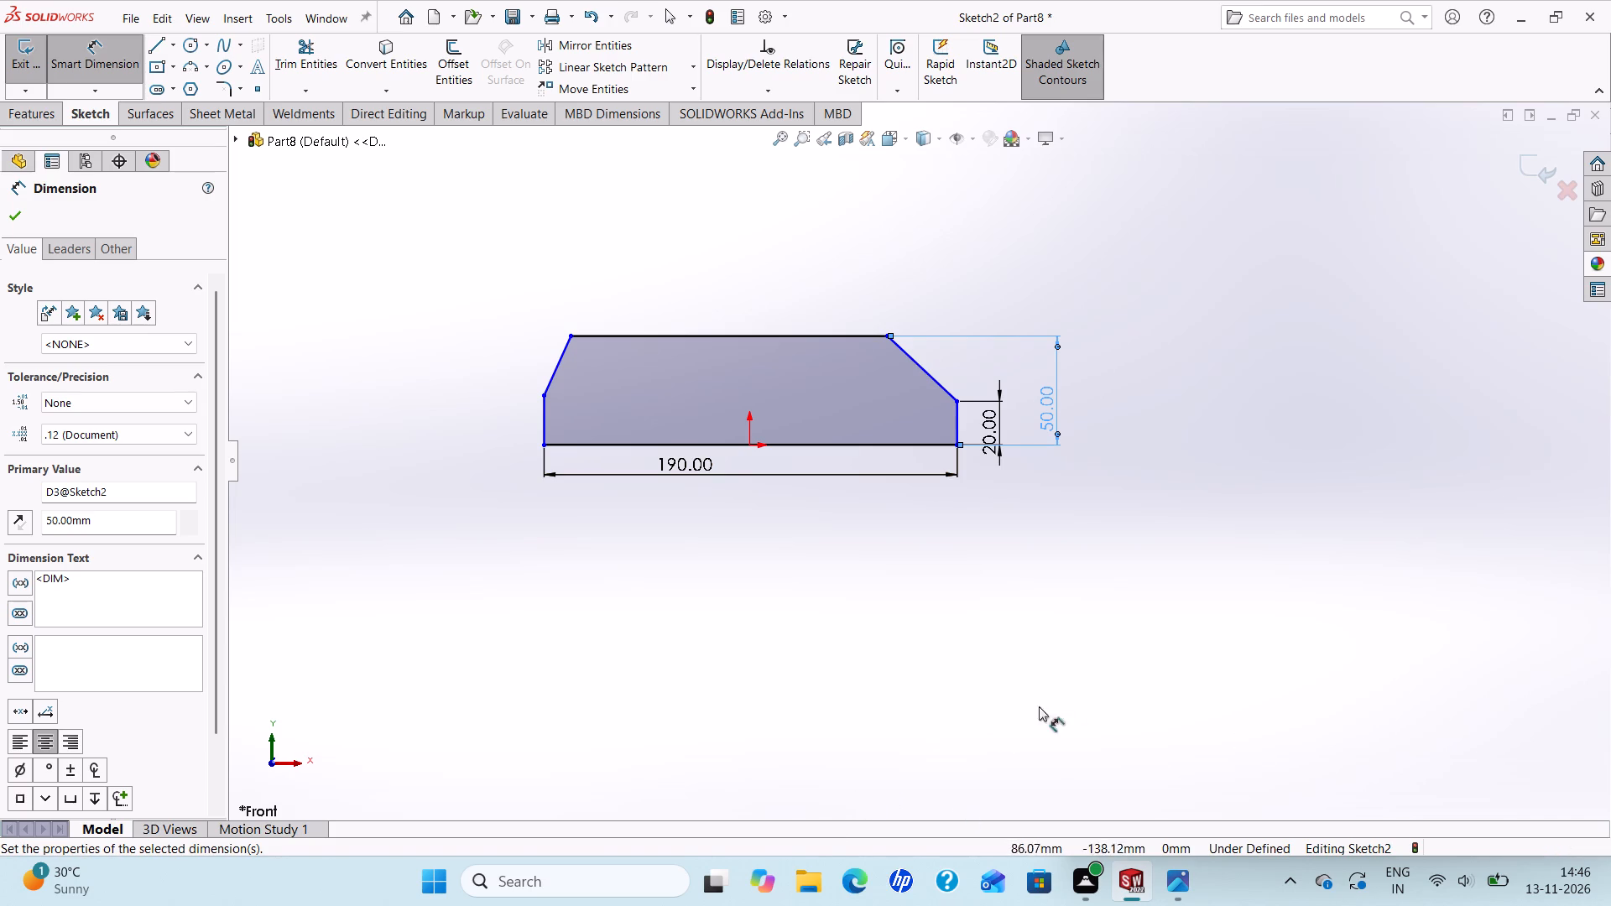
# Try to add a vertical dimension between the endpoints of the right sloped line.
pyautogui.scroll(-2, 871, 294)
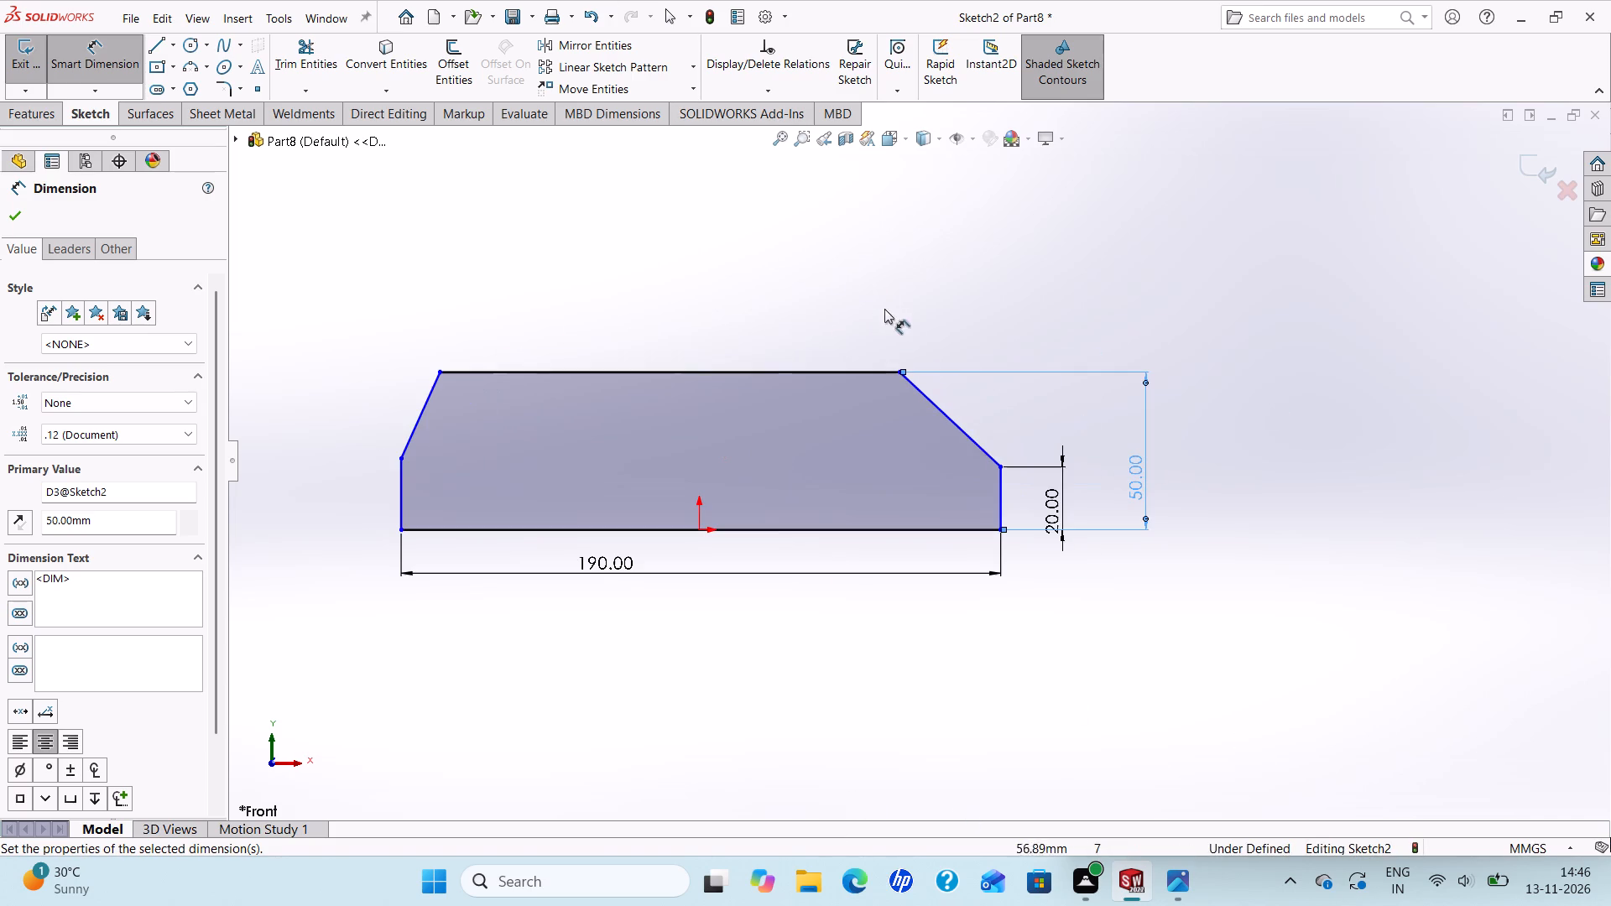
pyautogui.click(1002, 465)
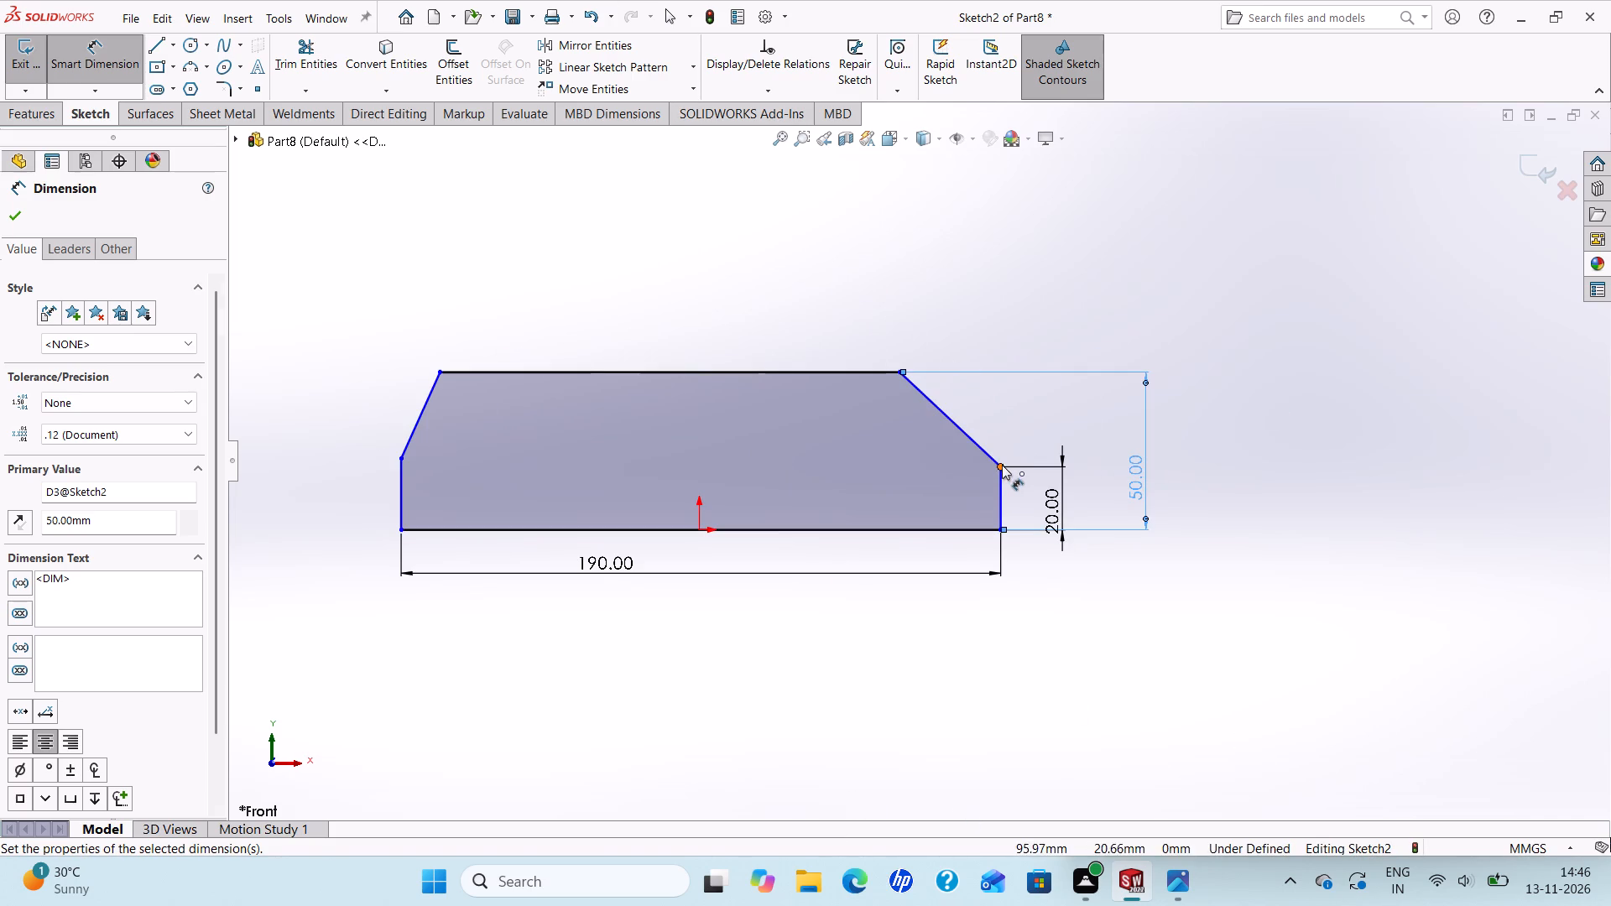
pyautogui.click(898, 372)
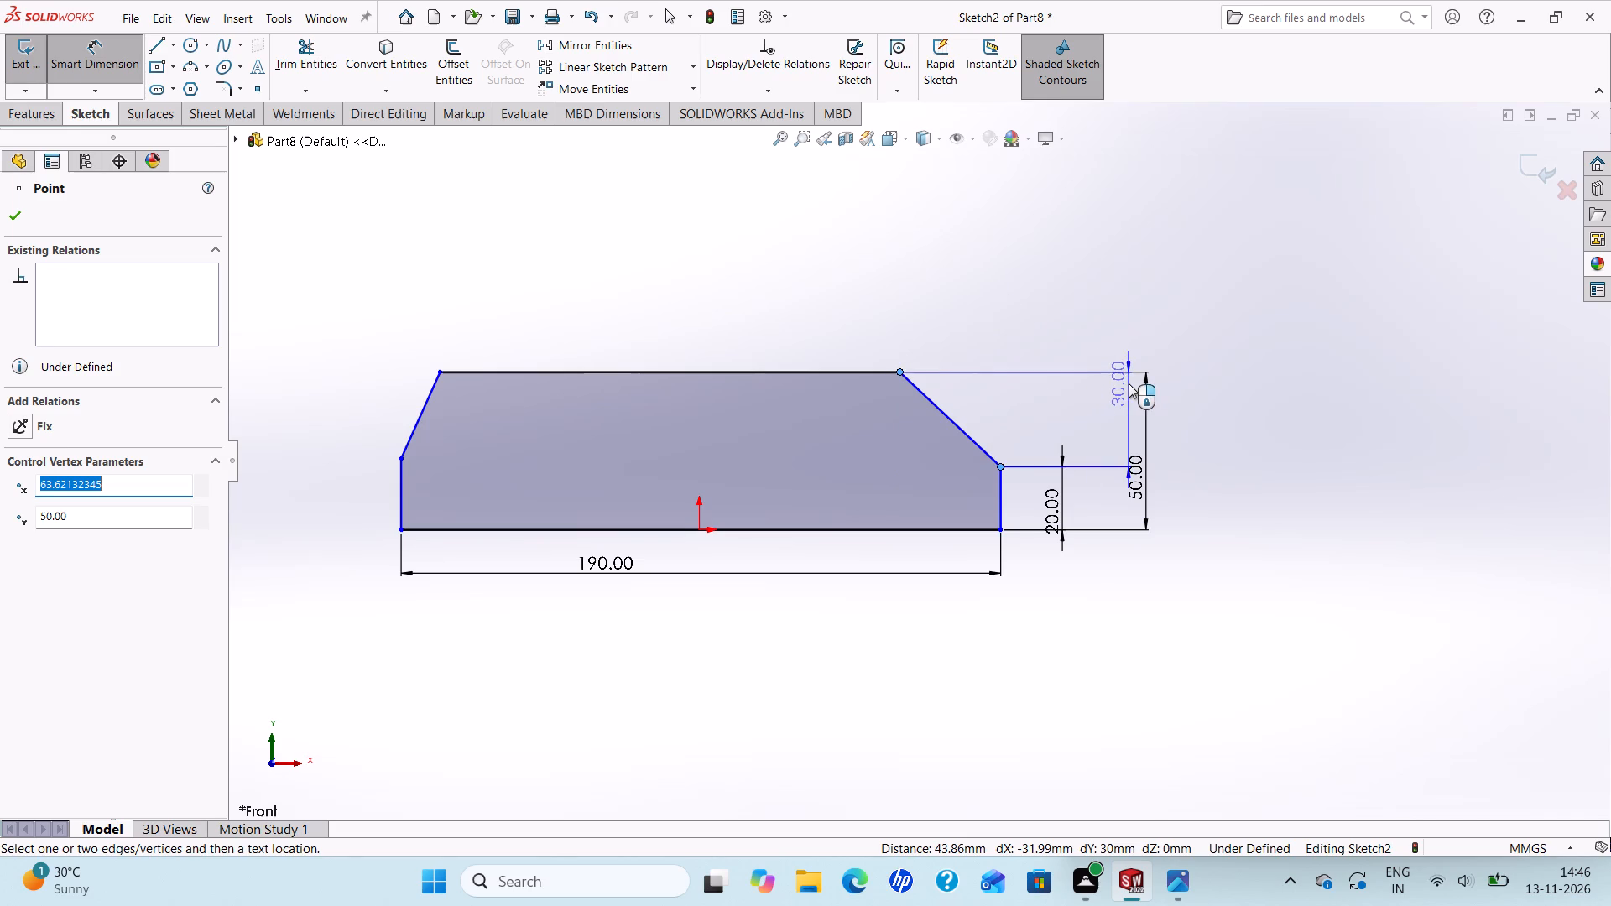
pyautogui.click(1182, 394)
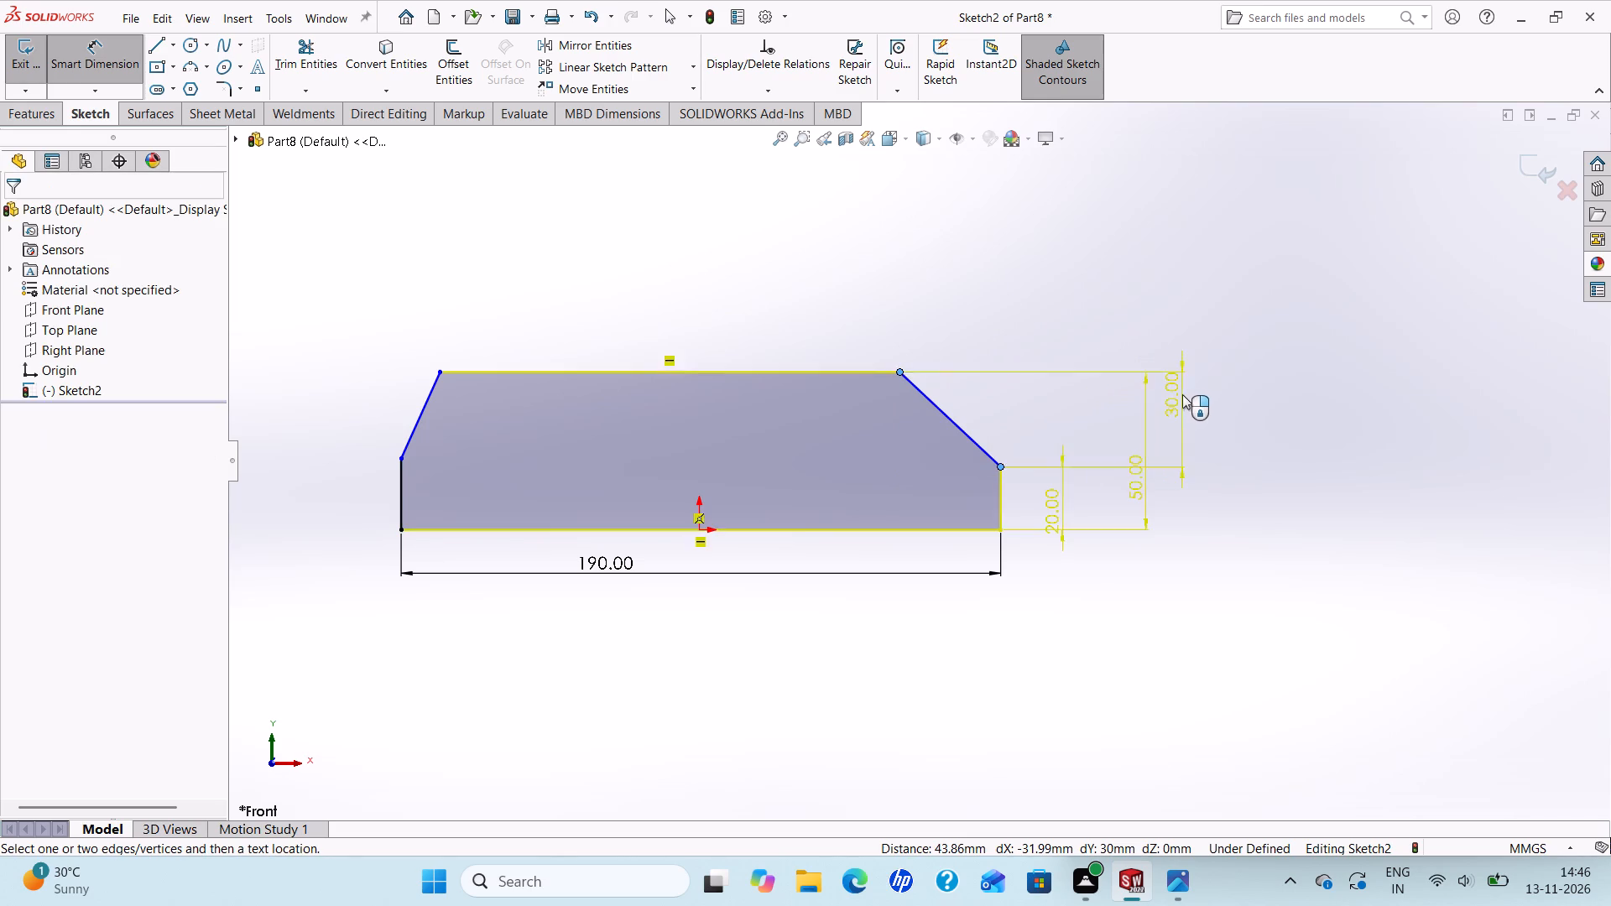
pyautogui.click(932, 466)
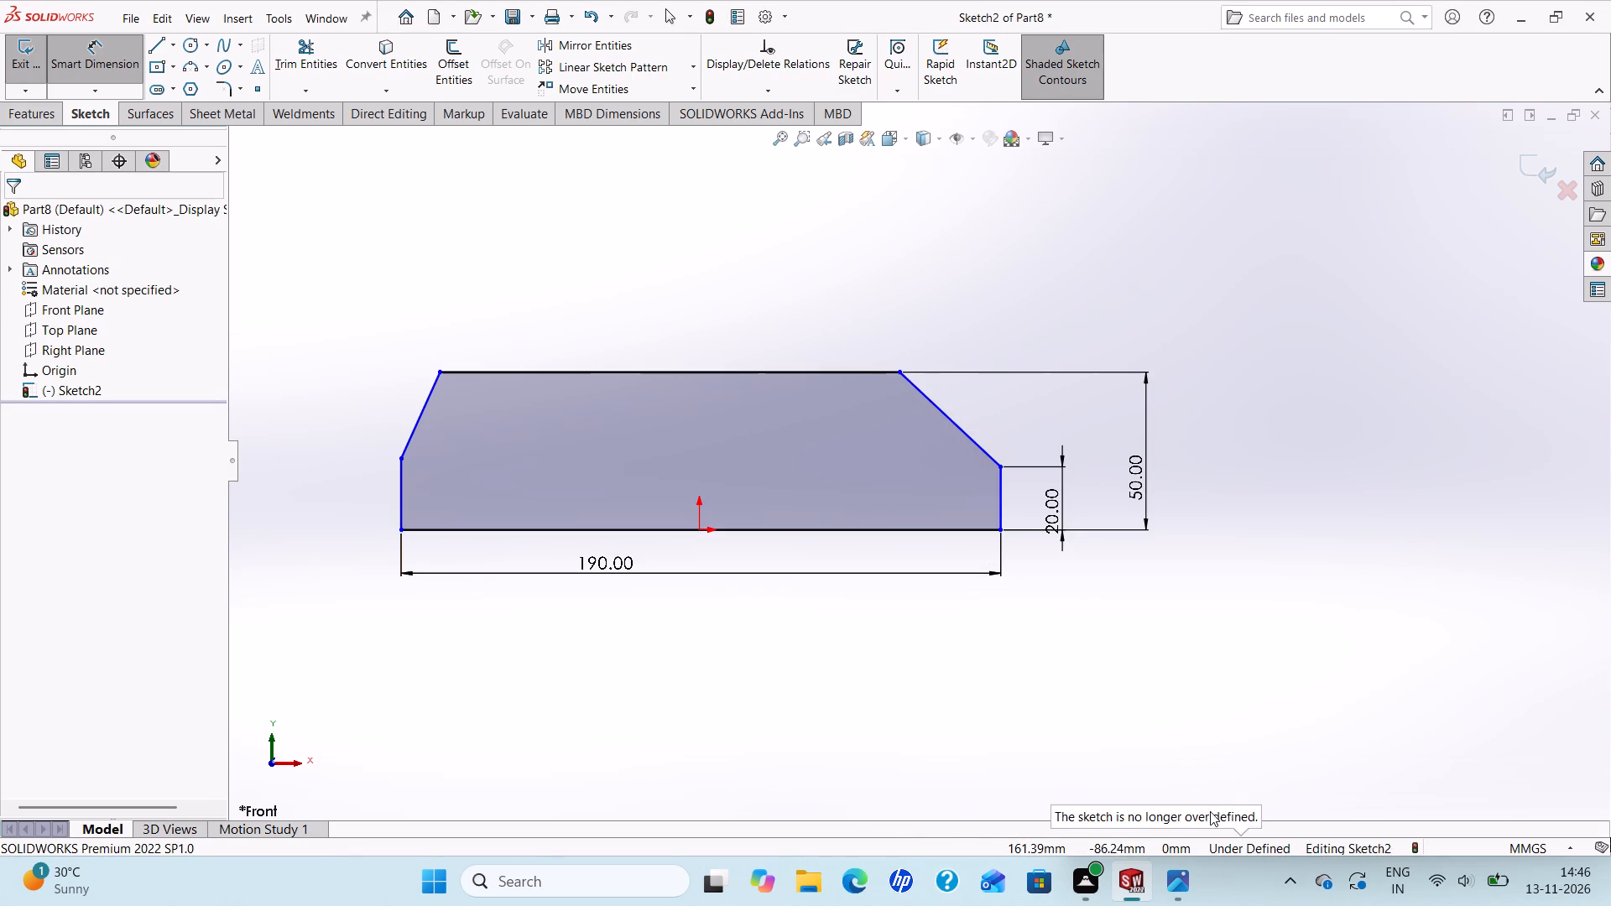
# Check the practice drawing and dimension the horizontal distance between the right sloped line's endpoints as 25 mm.
pyautogui.click(1176, 875)
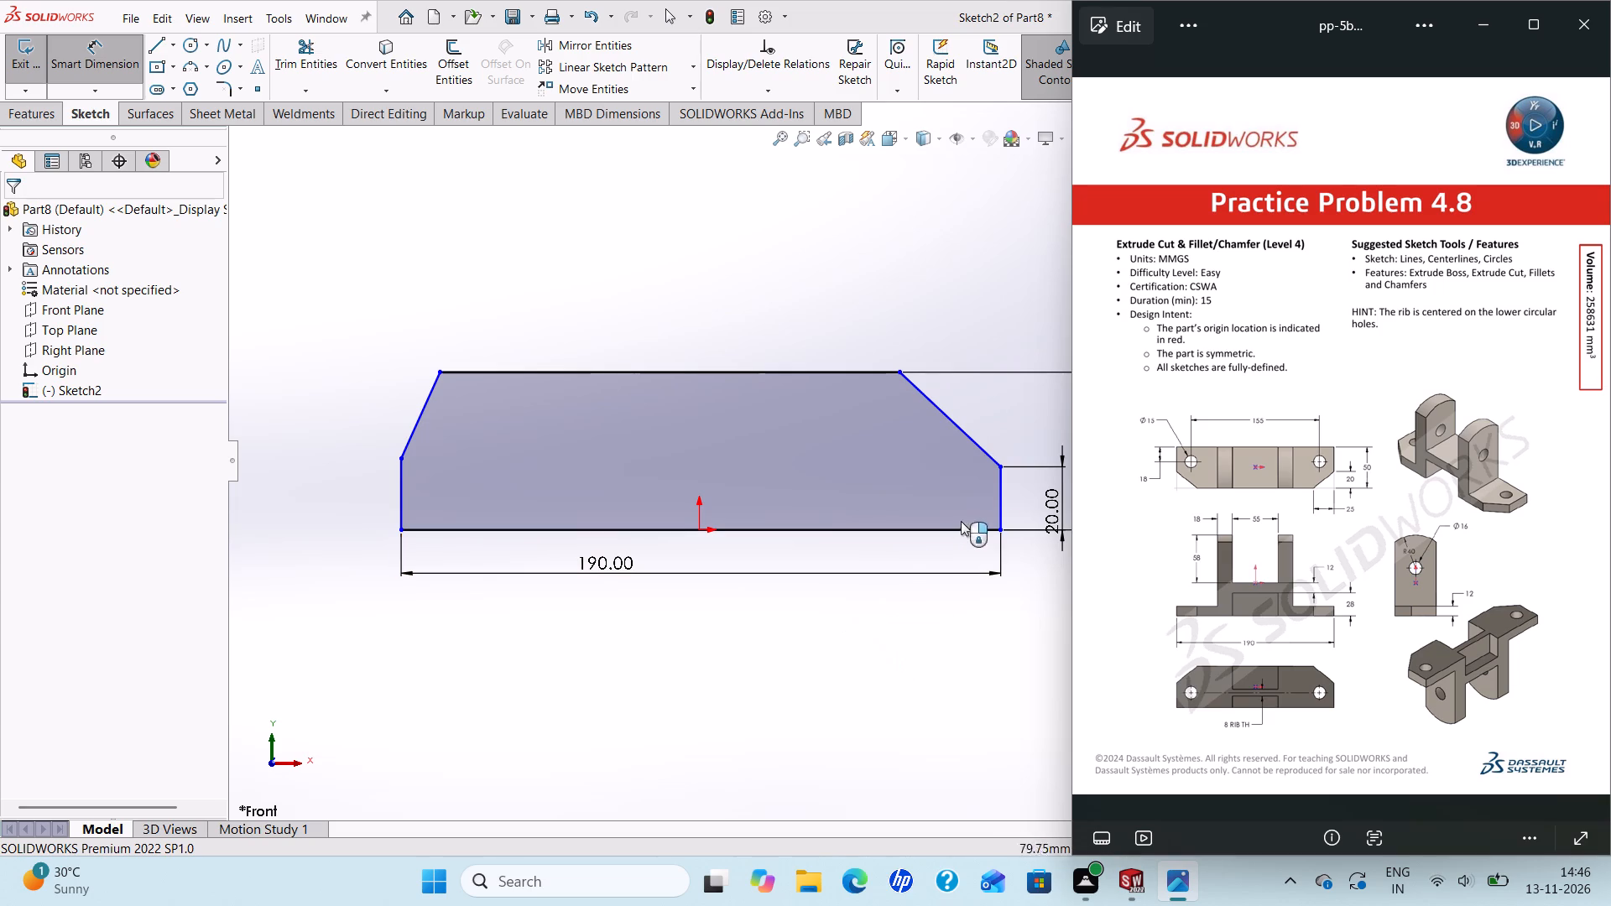
pyautogui.click(1001, 466)
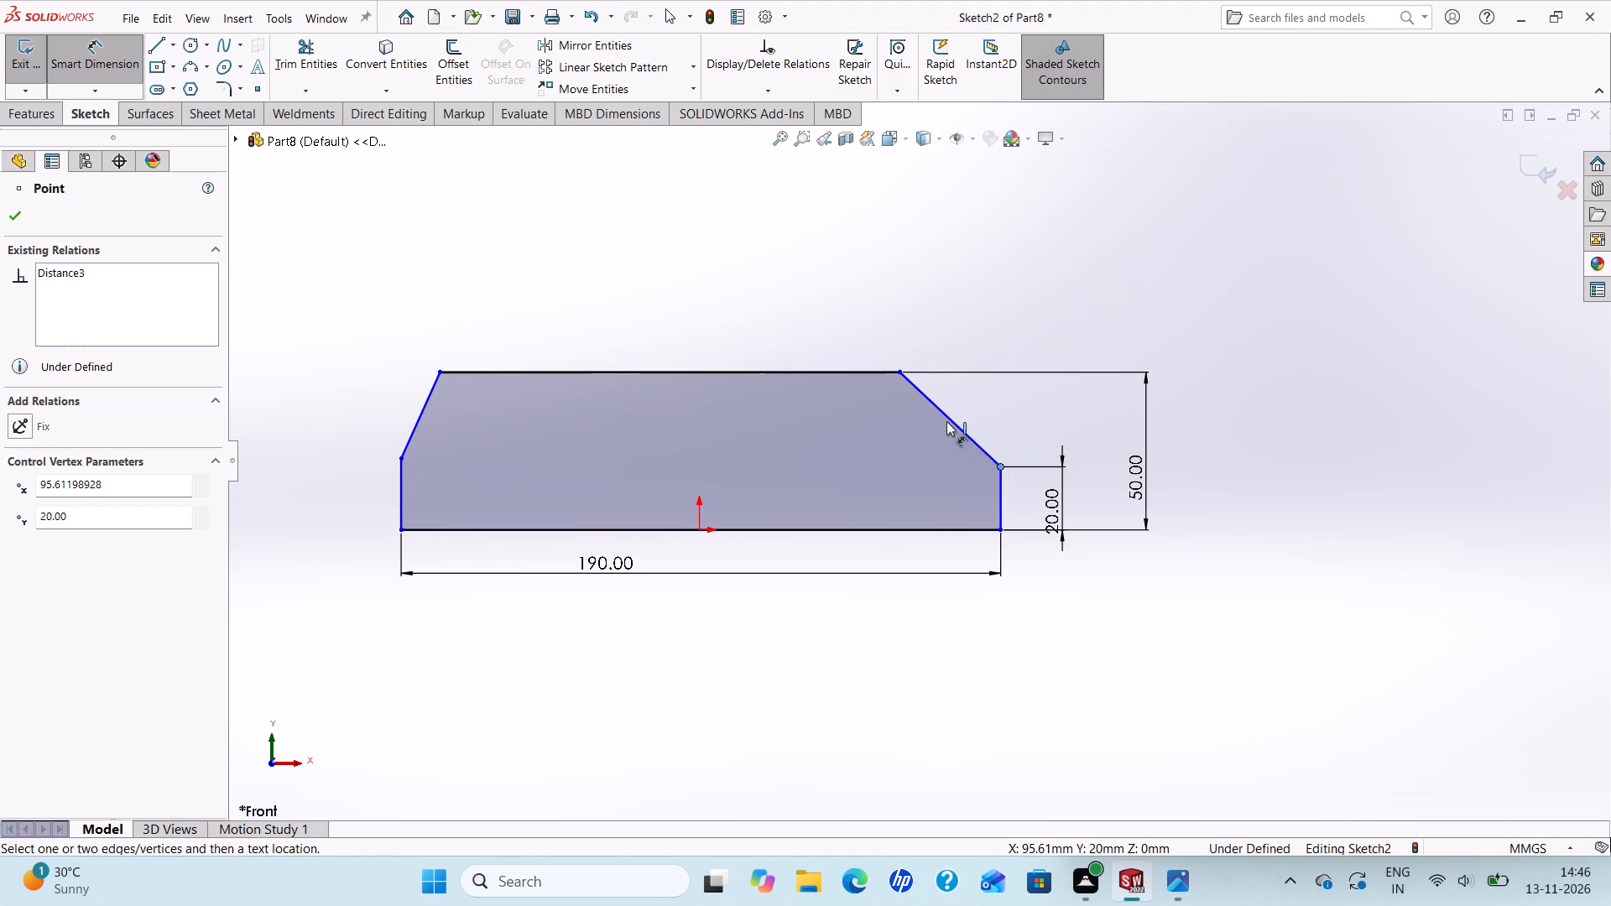
pyautogui.click(901, 372)
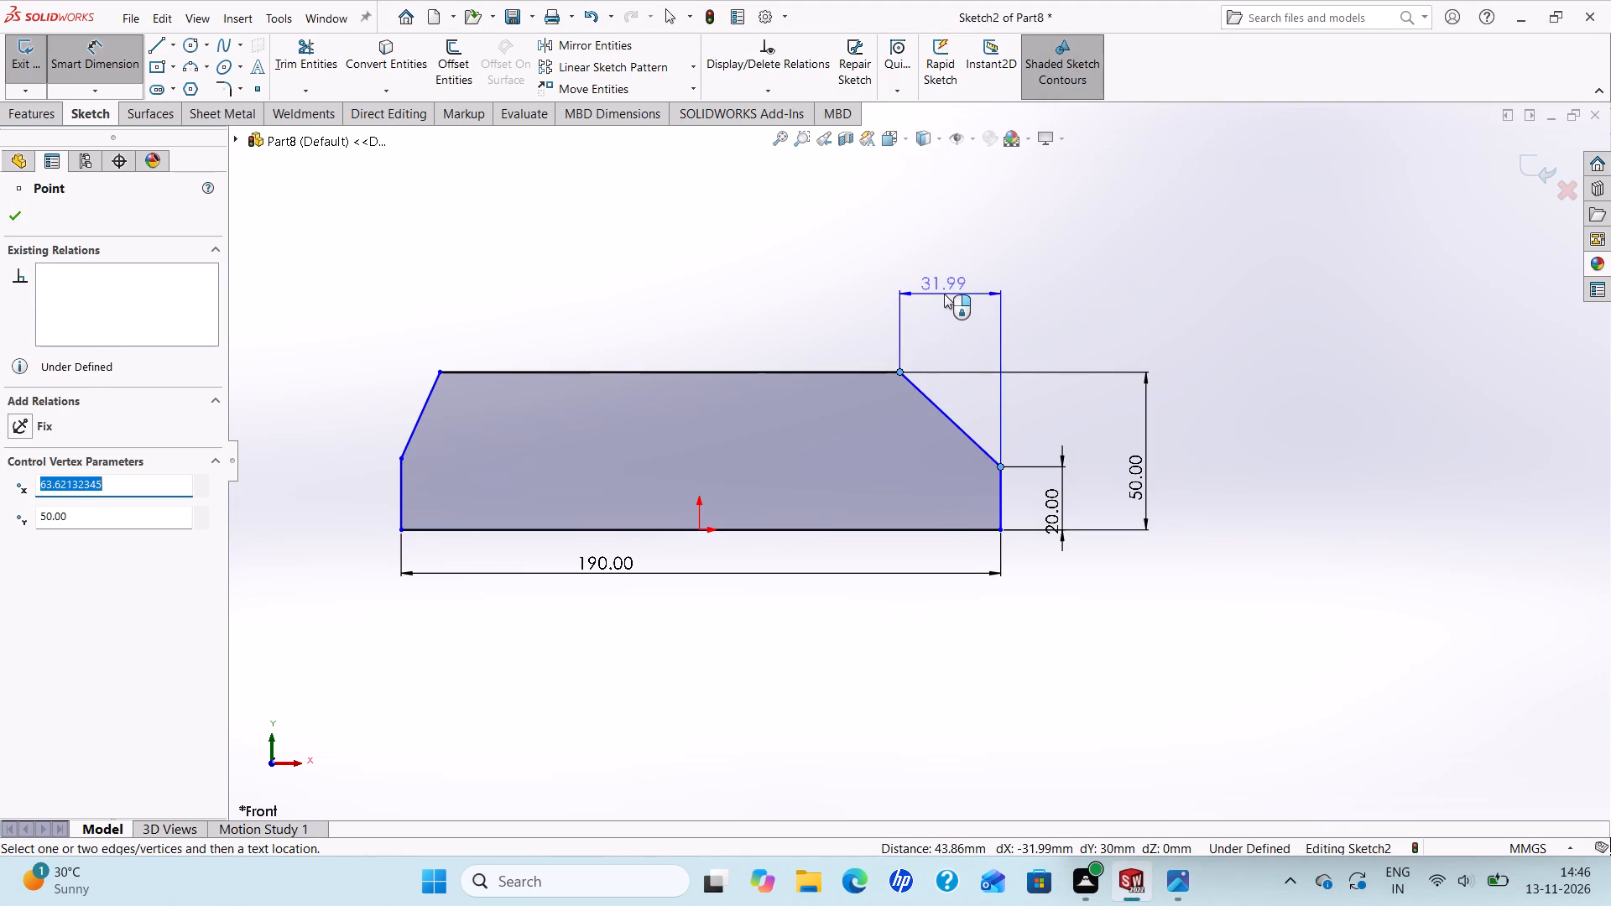
pyautogui.click(944, 293)
pyautogui.write('25')
pyautogui.press('Return')
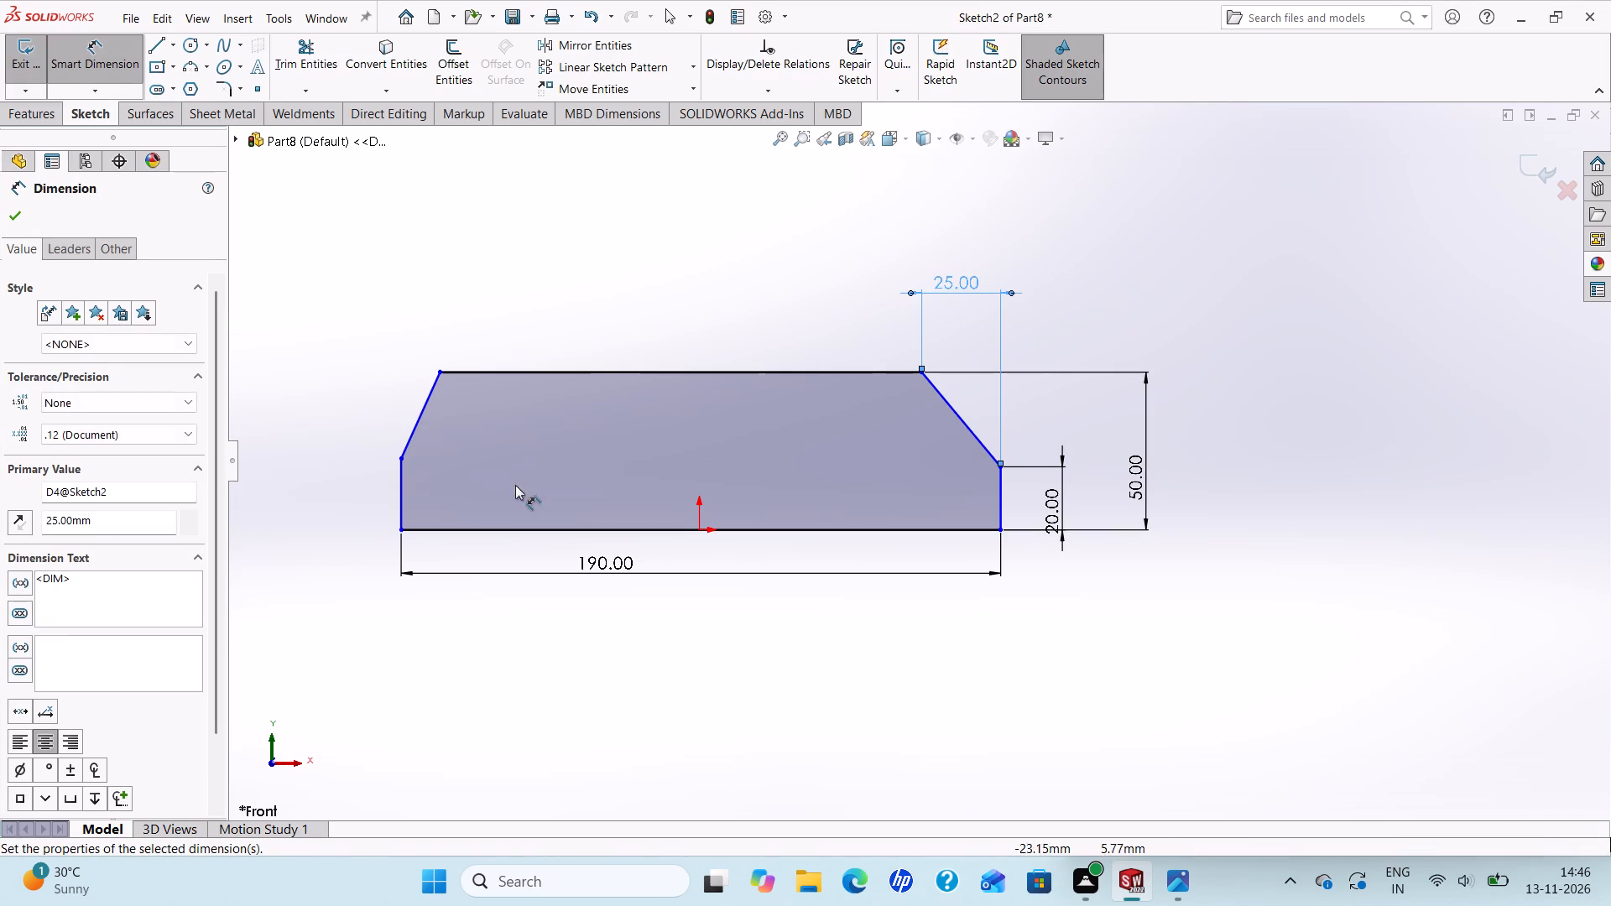
# Dimension the left vertical edge's length as 20 mm.
pyautogui.click(403, 488)
pyautogui.click(330, 479)
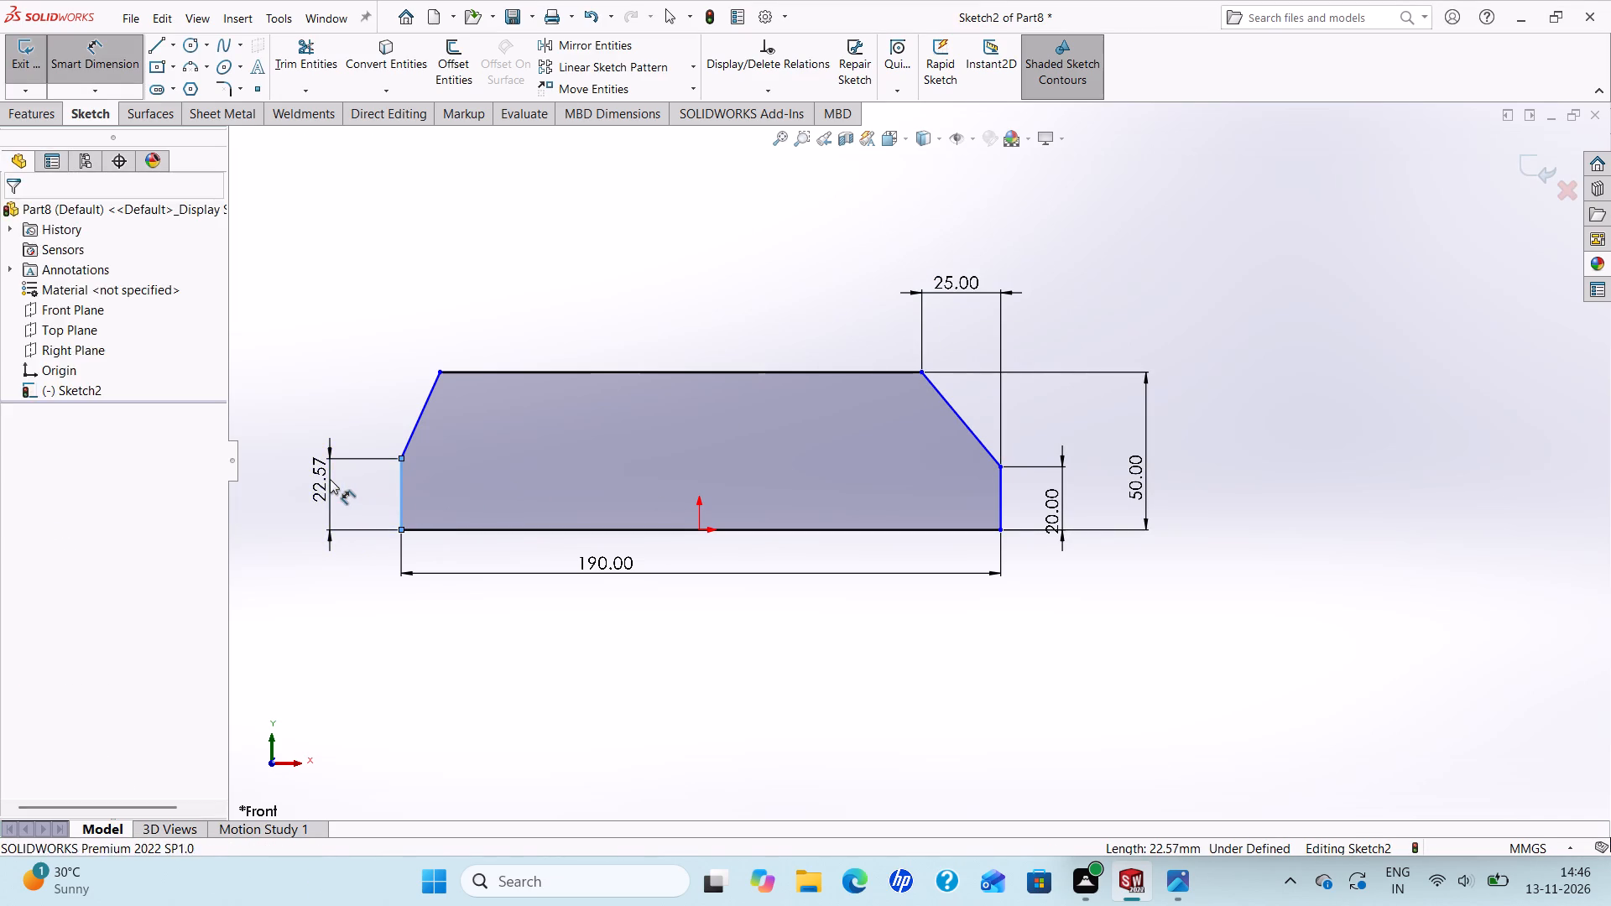
pyautogui.write('20')
pyautogui.press('Return')
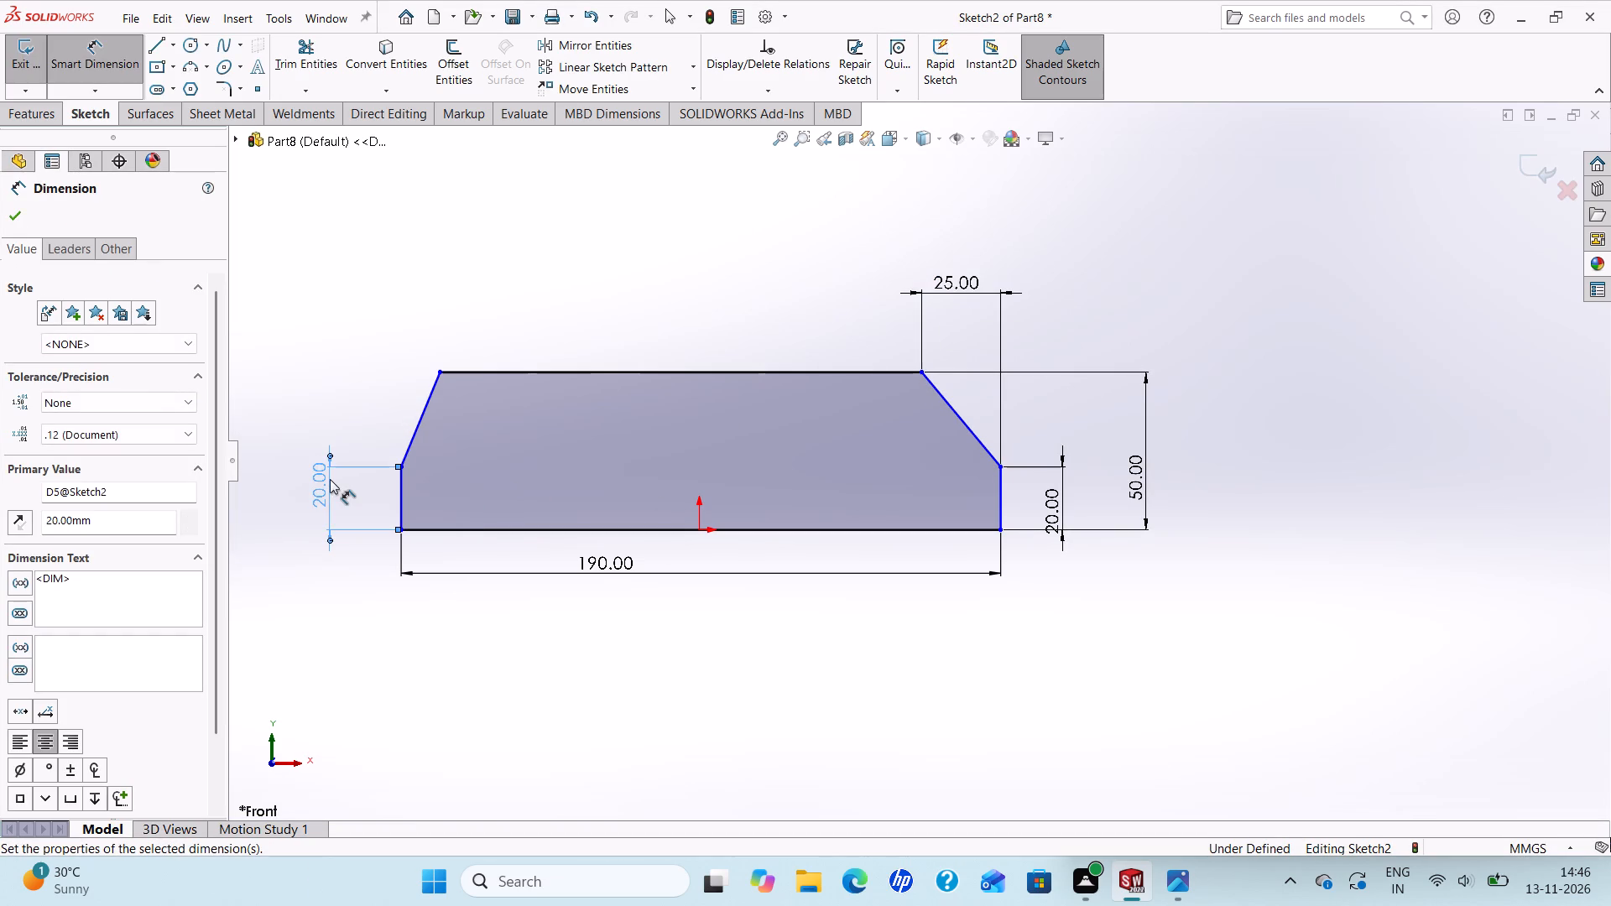
# Dimension the horizontal distance between the left sloped line's endpoints as 25 mm.
pyautogui.click(403, 471)
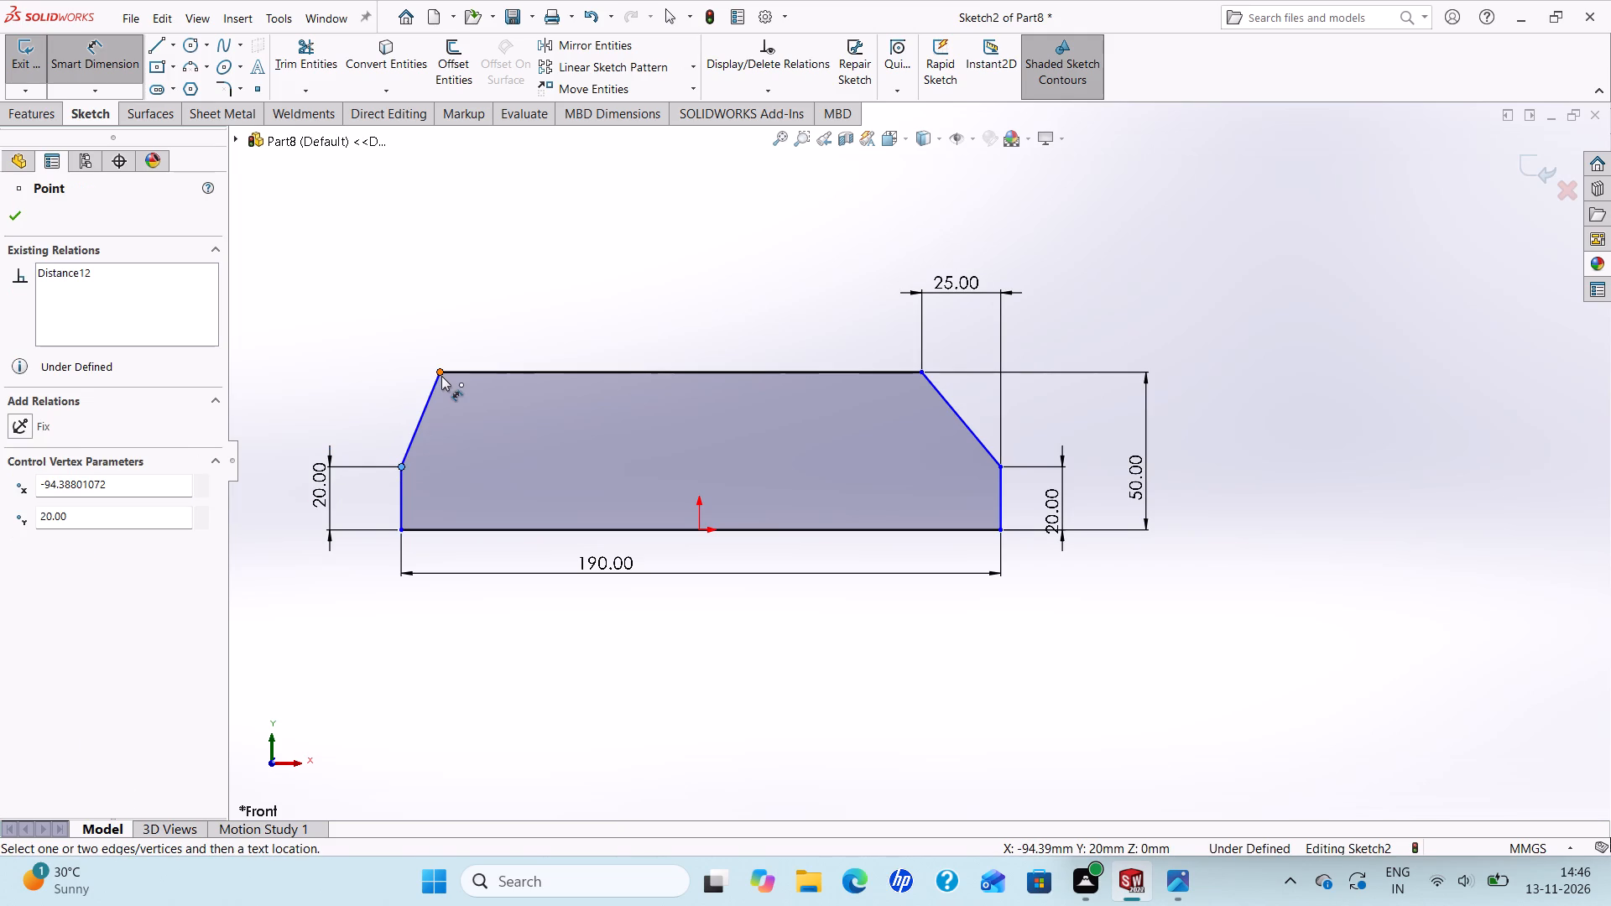
pyautogui.click(441, 376)
pyautogui.click(423, 283)
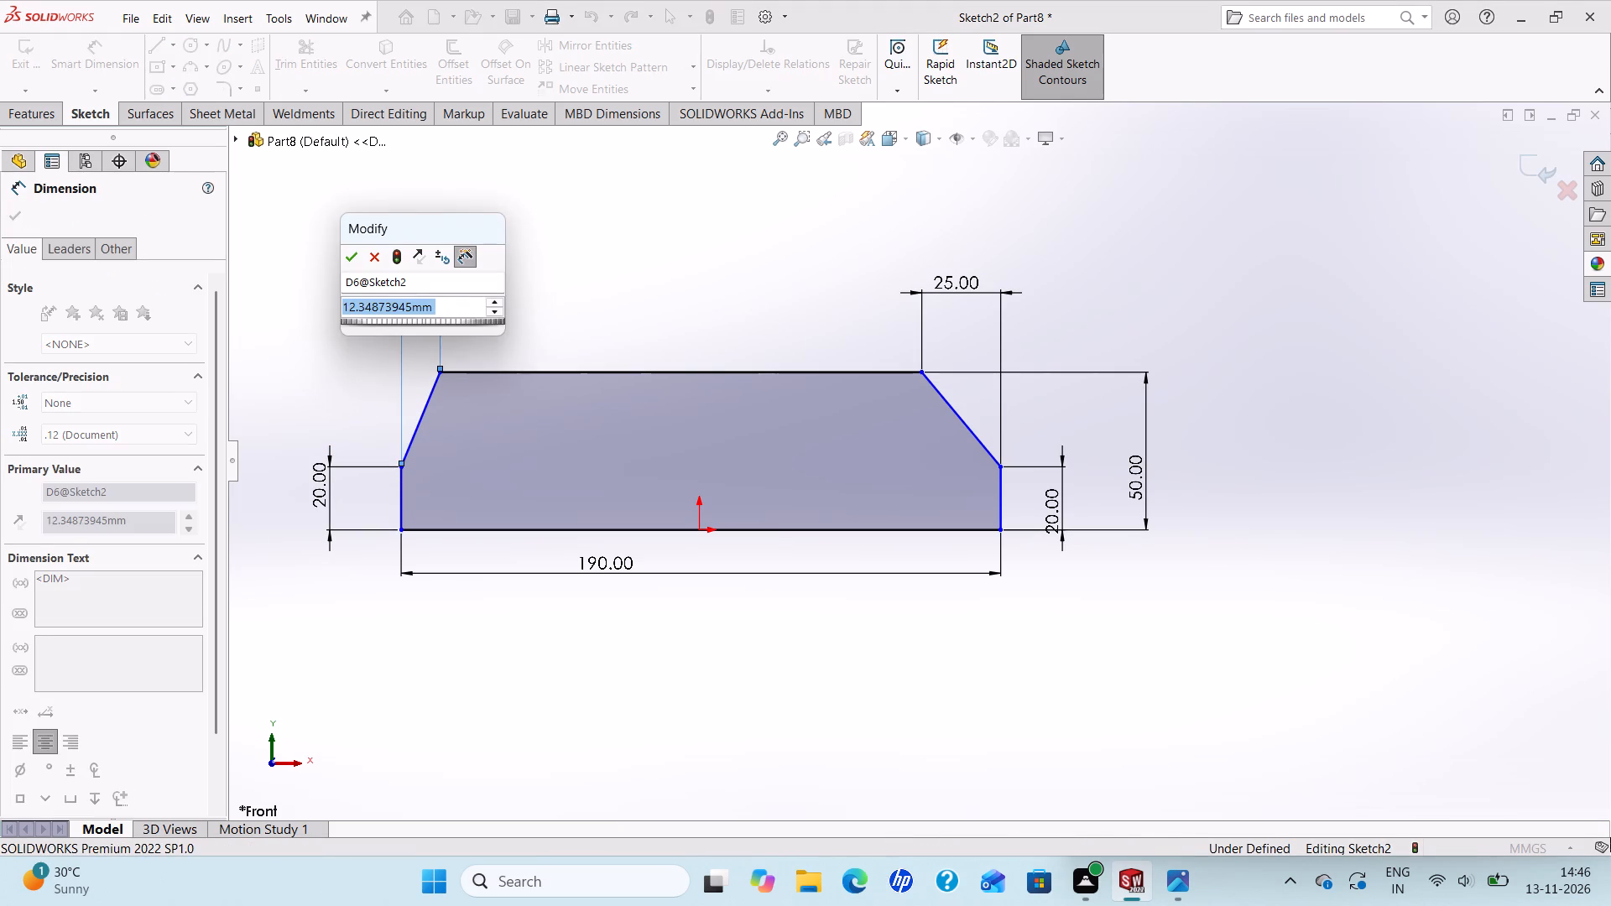
pyautogui.write('25')
pyautogui.press('Return')
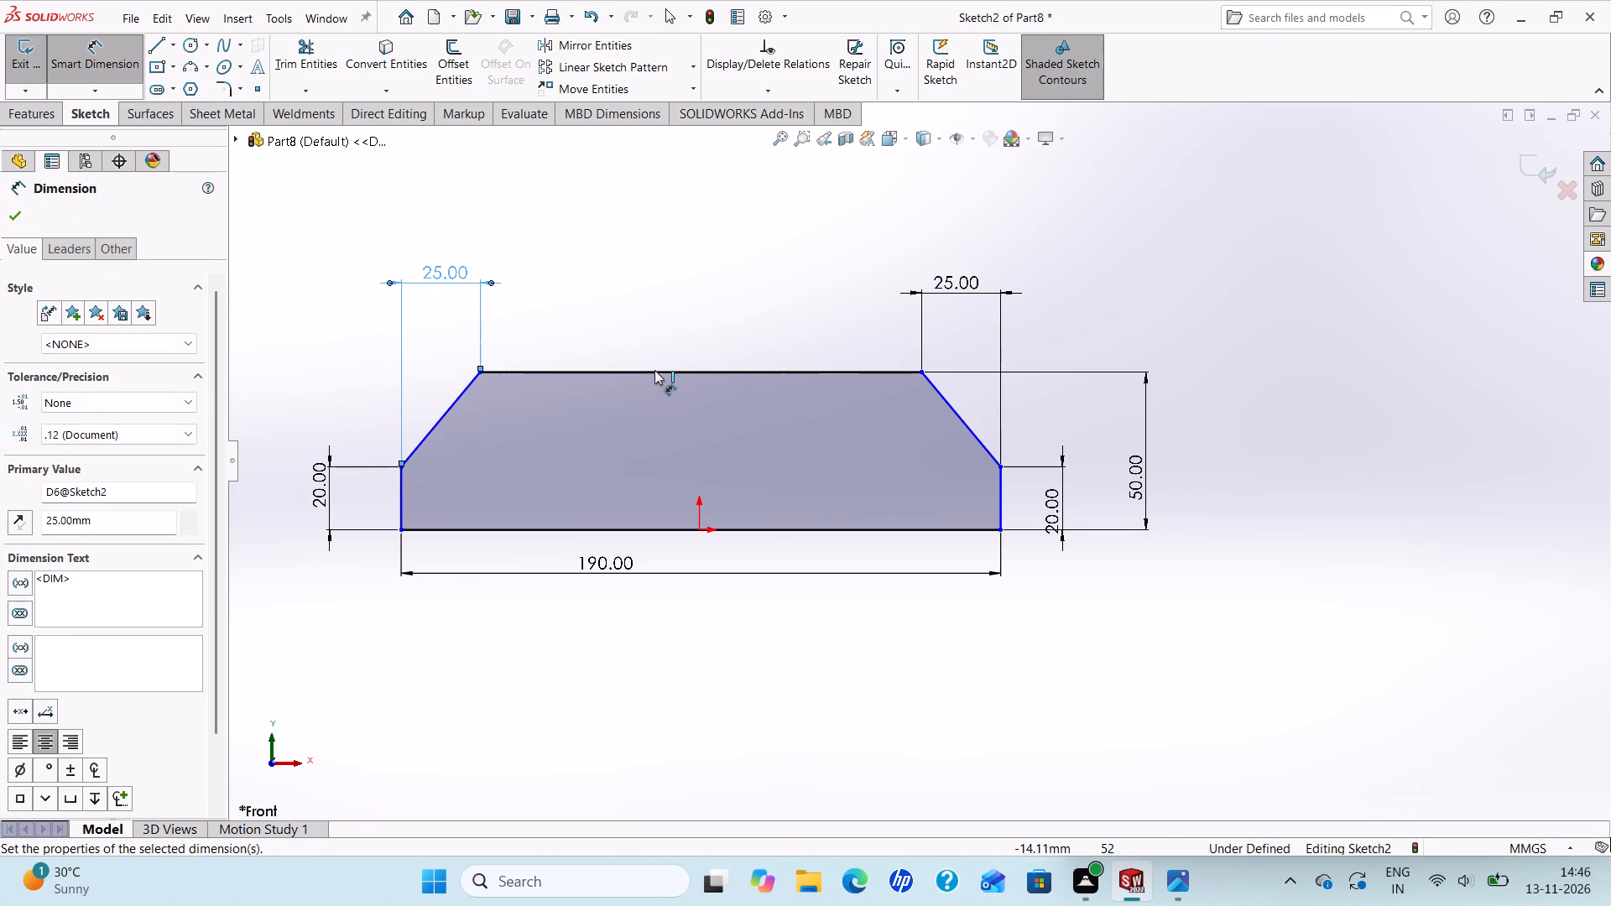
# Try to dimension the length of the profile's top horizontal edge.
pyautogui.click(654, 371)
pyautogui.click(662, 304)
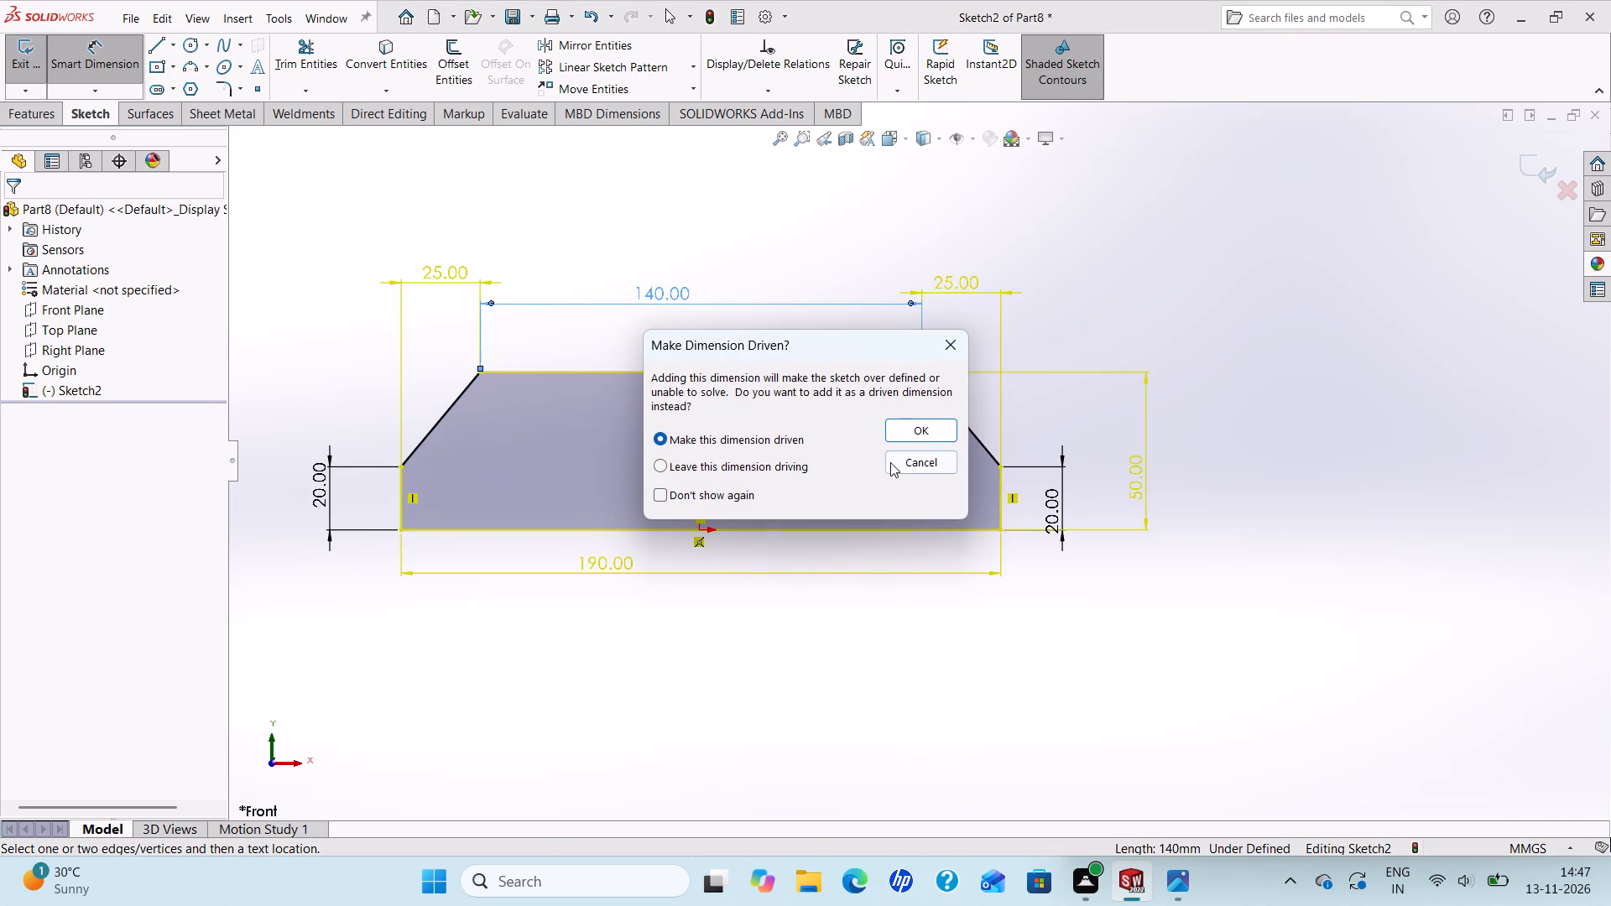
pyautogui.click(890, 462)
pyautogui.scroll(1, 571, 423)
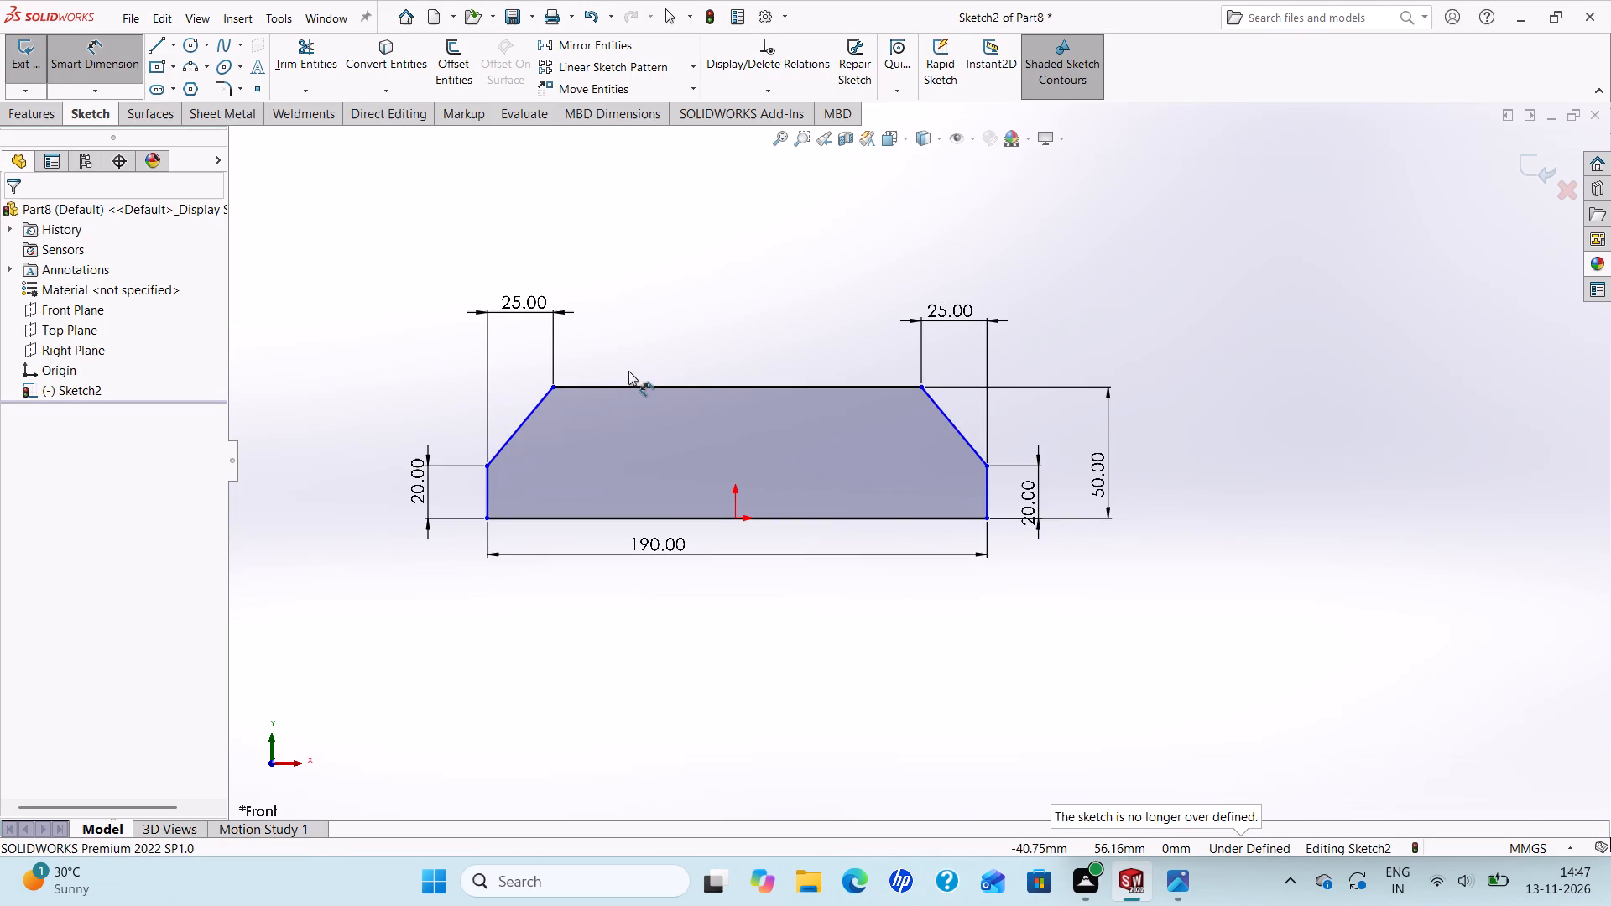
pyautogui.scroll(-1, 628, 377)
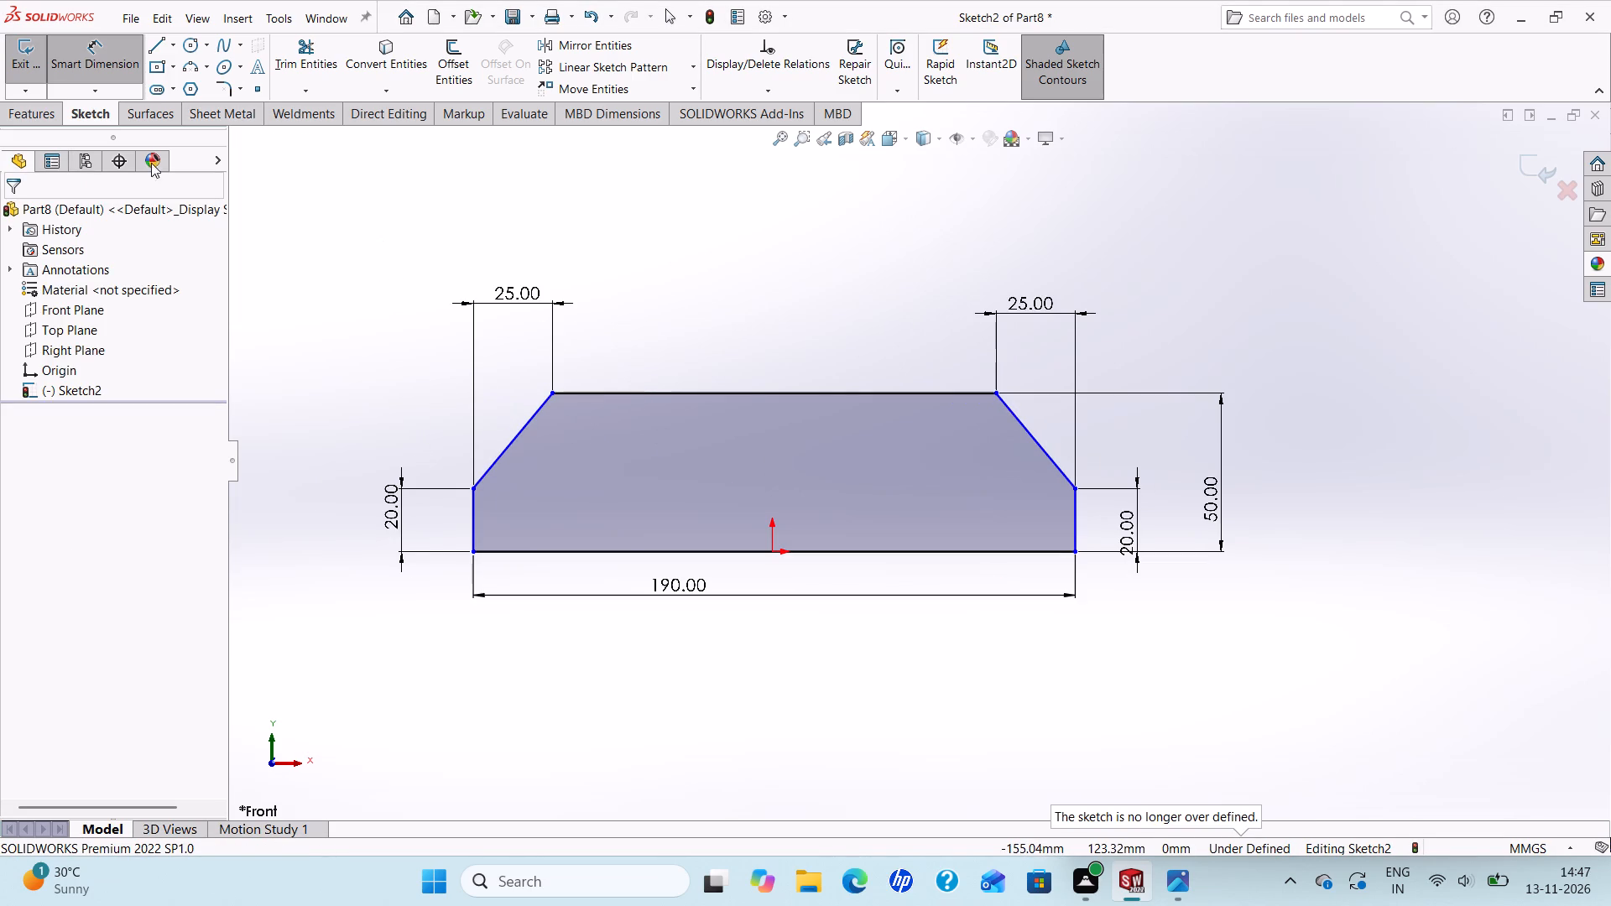
# Sketch two horizontally aligned circles inside the profile, radius about 6.9 mm near the left end and about 4.9 mm near the right.
pyautogui.click(188, 45)
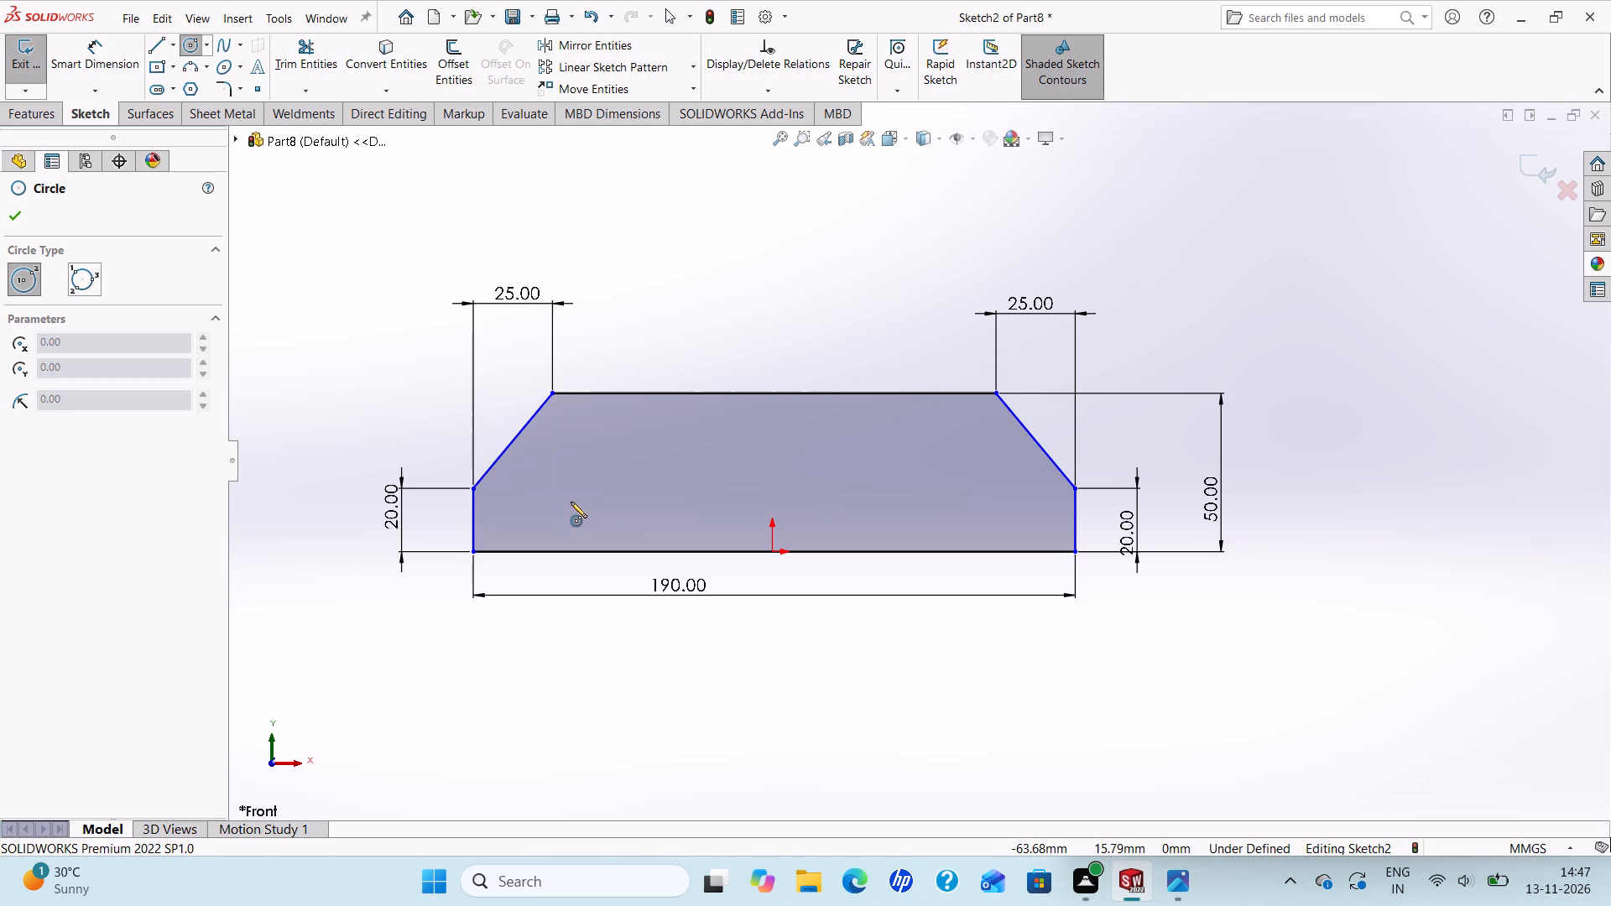
pyautogui.click(571, 502)
pyautogui.click(592, 503)
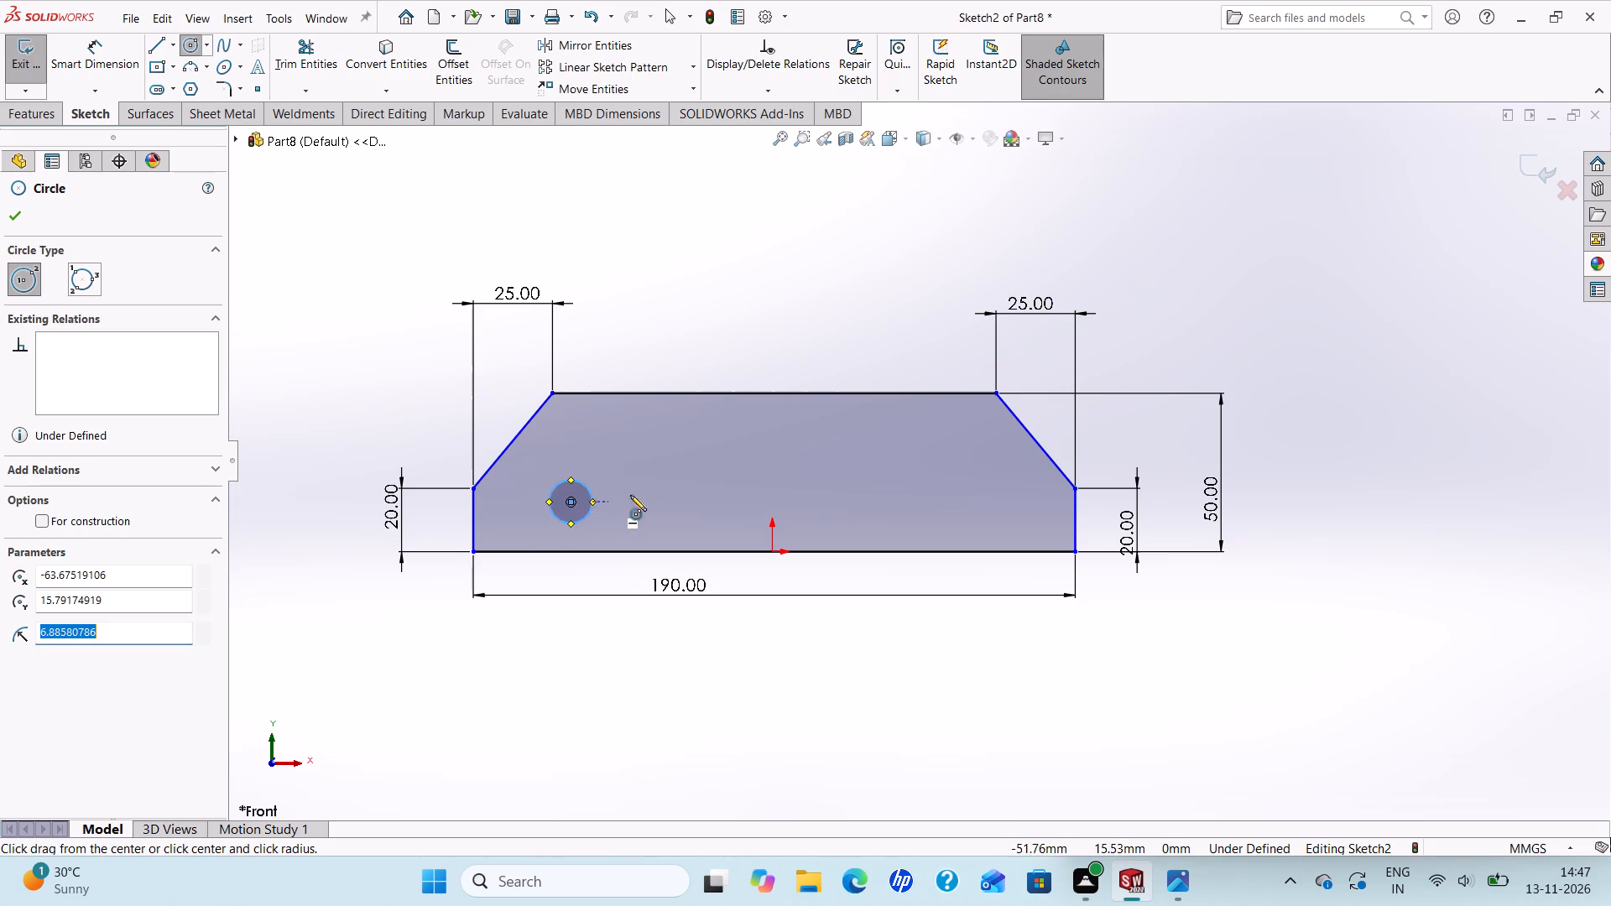
pyautogui.click(958, 498)
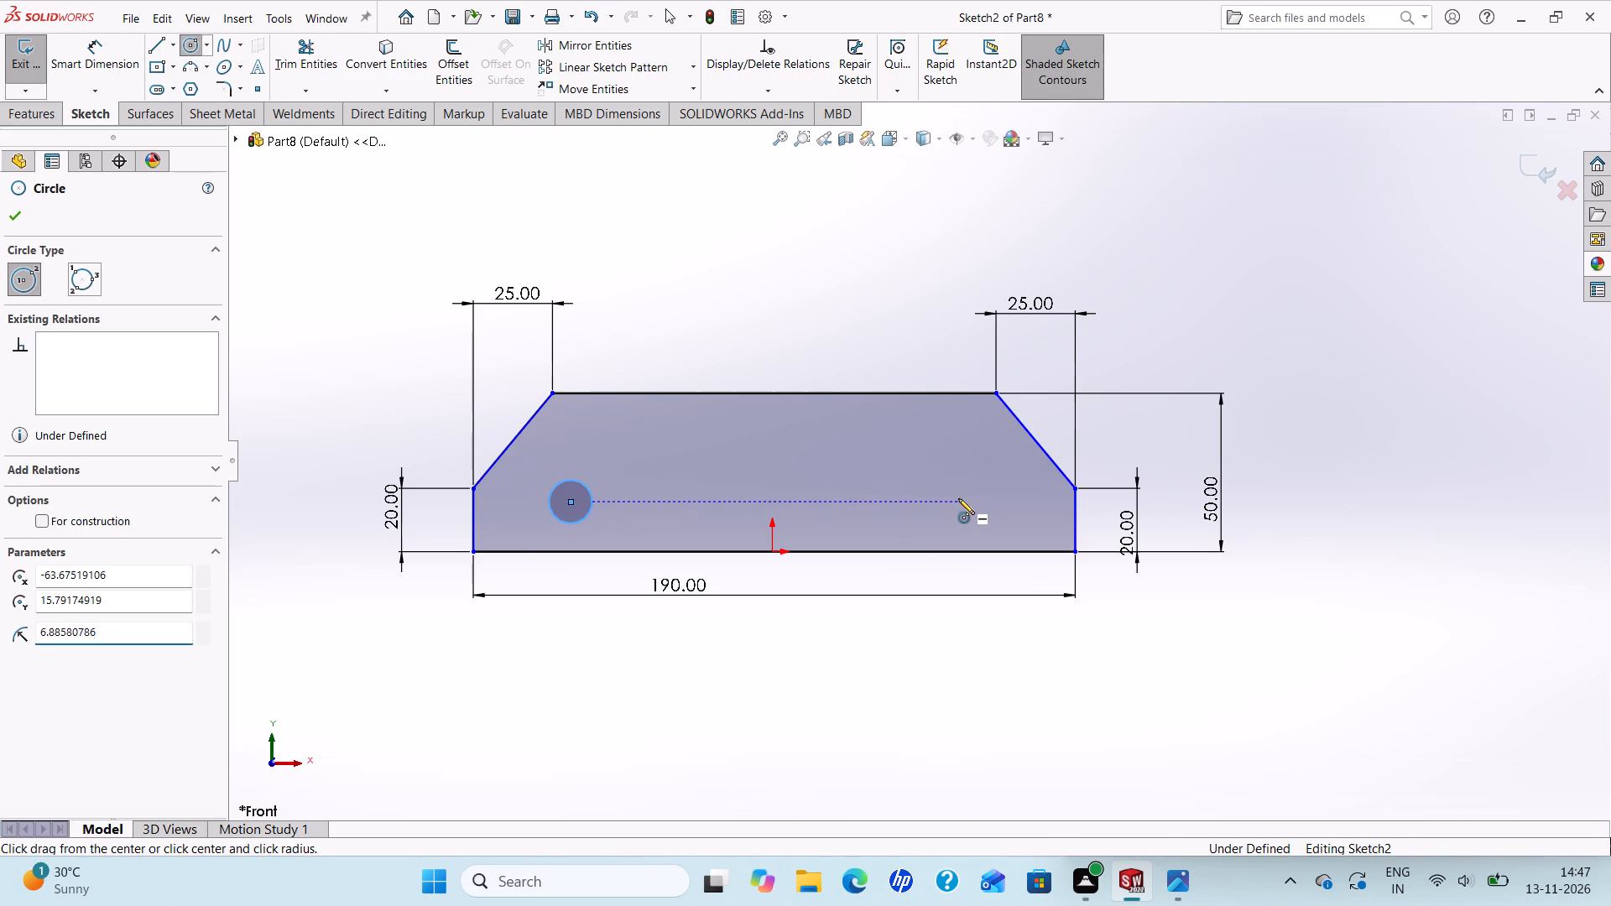
pyautogui.click(972, 508)
pyautogui.moveTo(972, 512); pyautogui.dragTo(957, 527, button='right')
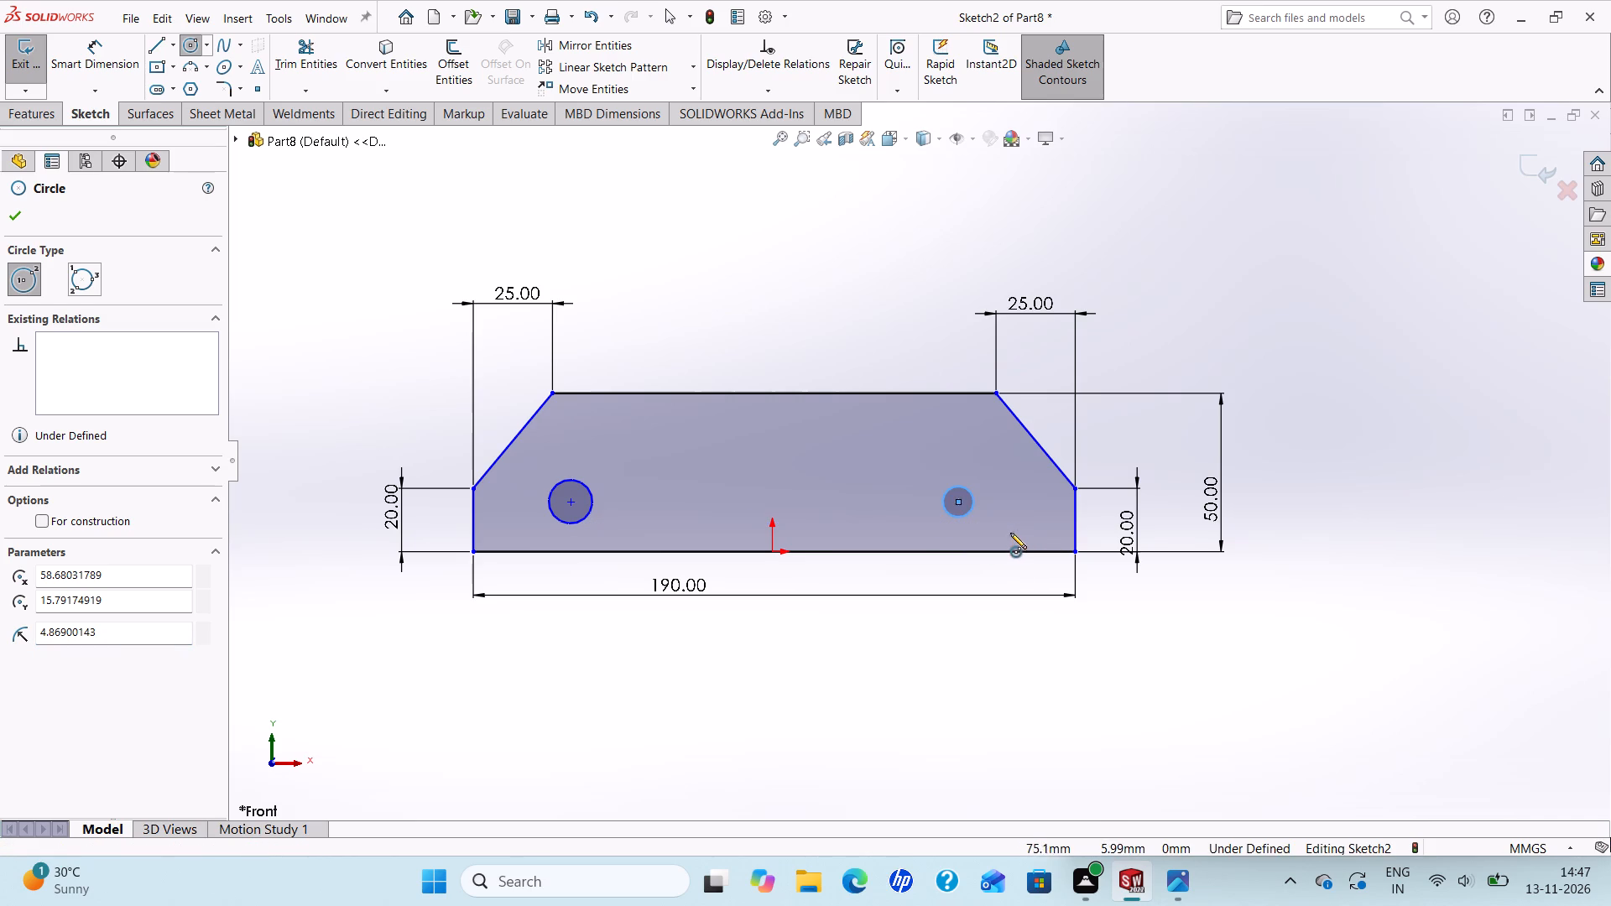
pyautogui.press('Escape')
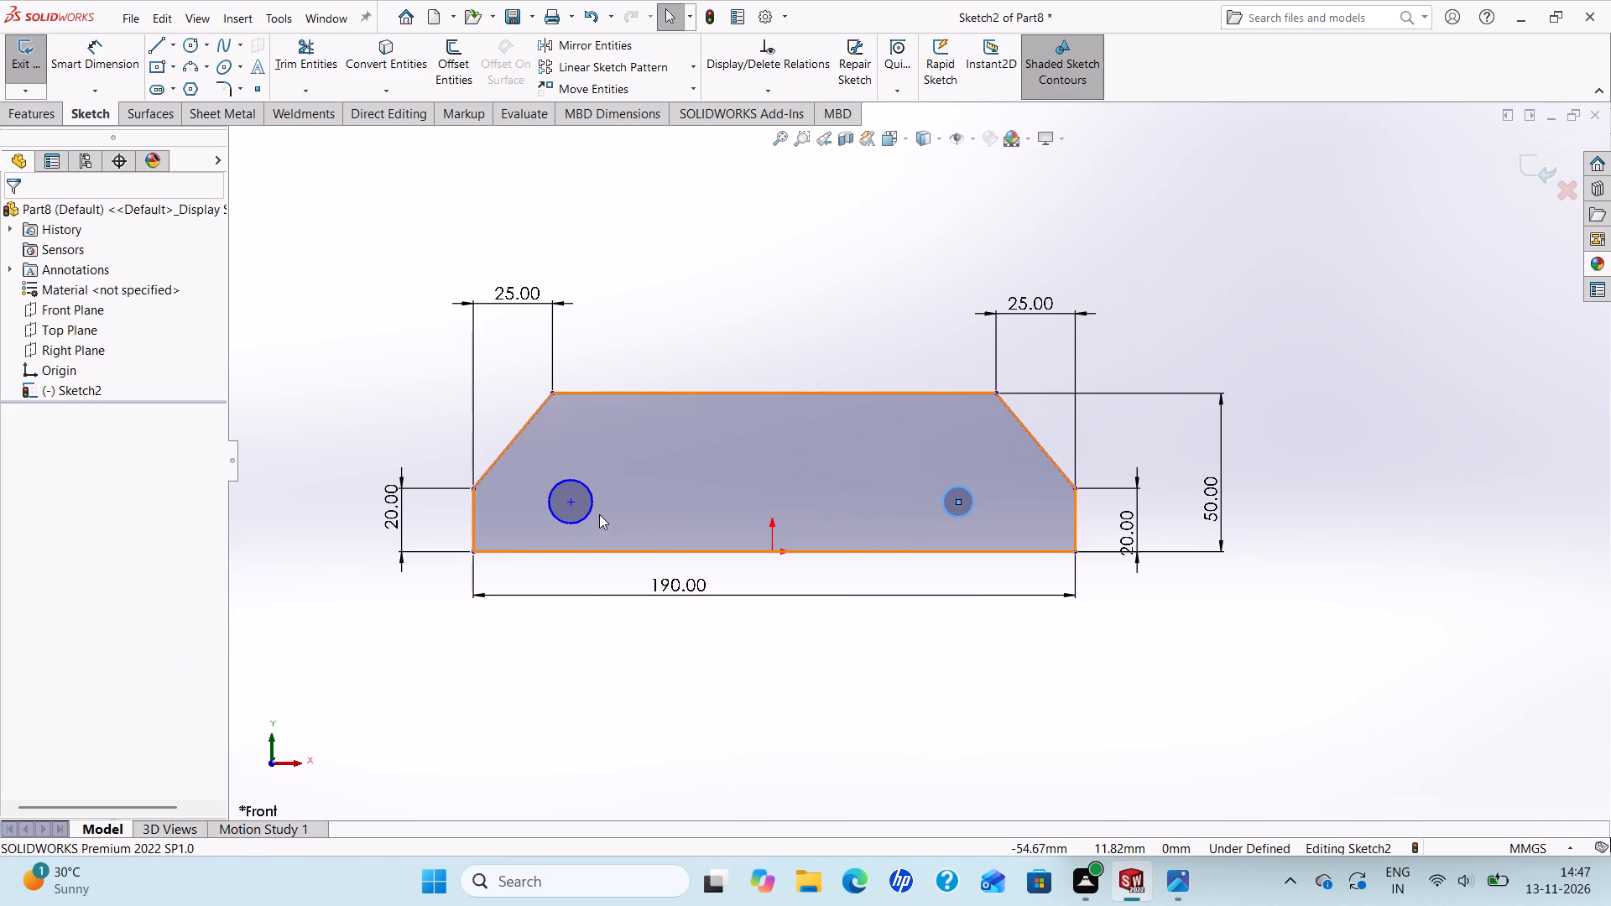
# Add an Equal relation between the left and right circles.
pyautogui.keyDown('ctrl'); pyautogui.click(594, 509); pyautogui.keyUp('ctrl')
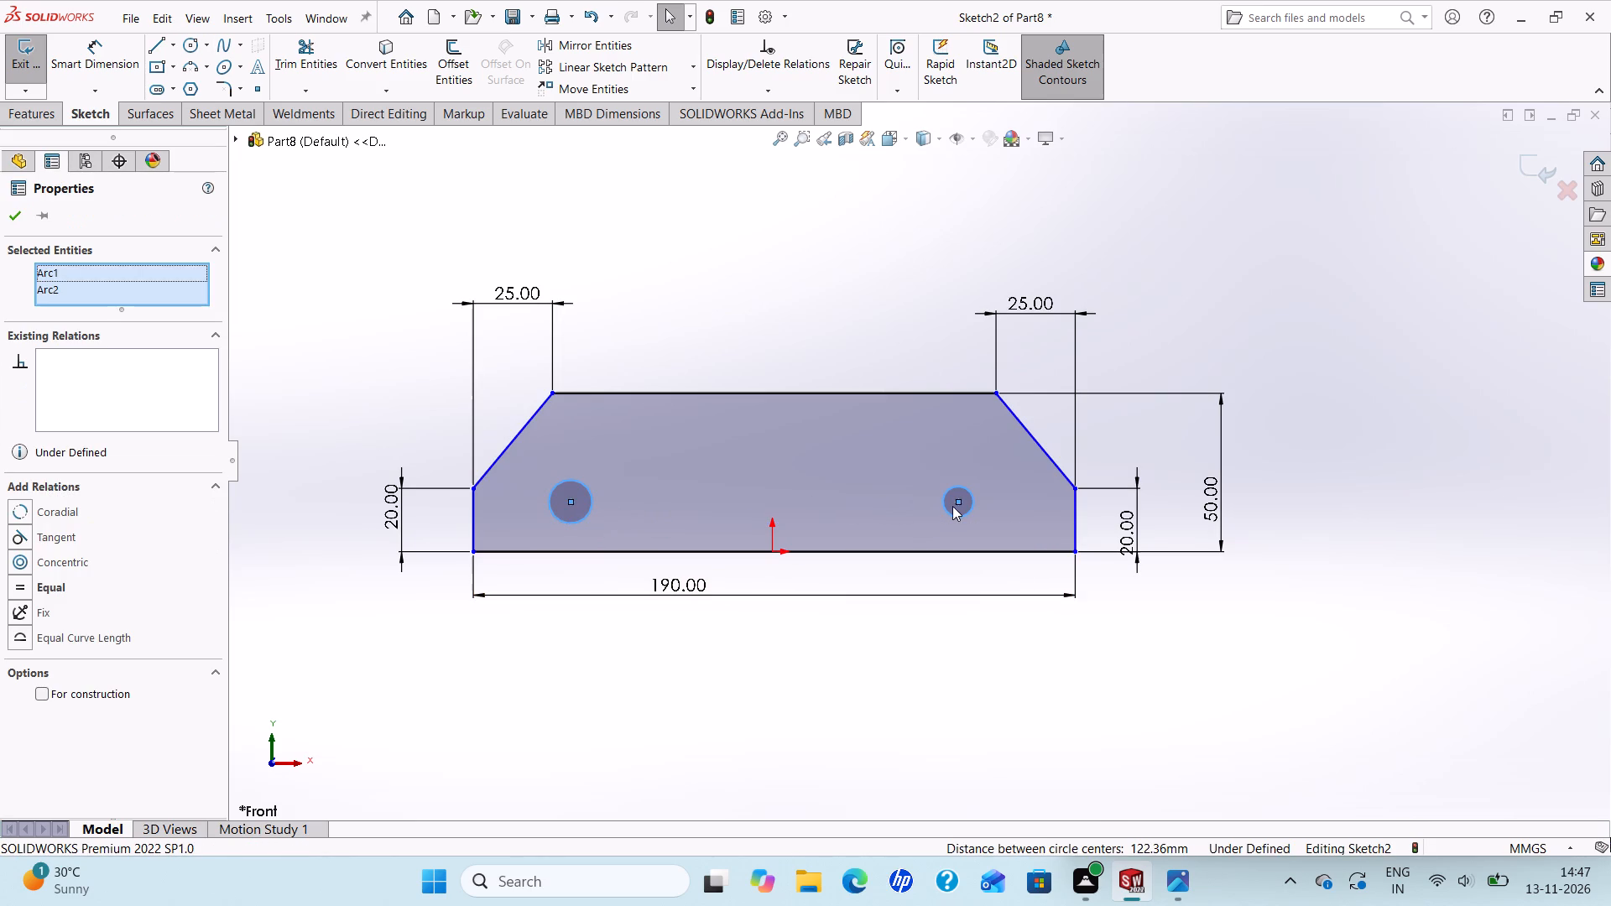
pyautogui.keyDown('ctrl'); pyautogui.click(957, 513); pyautogui.keyUp('ctrl')
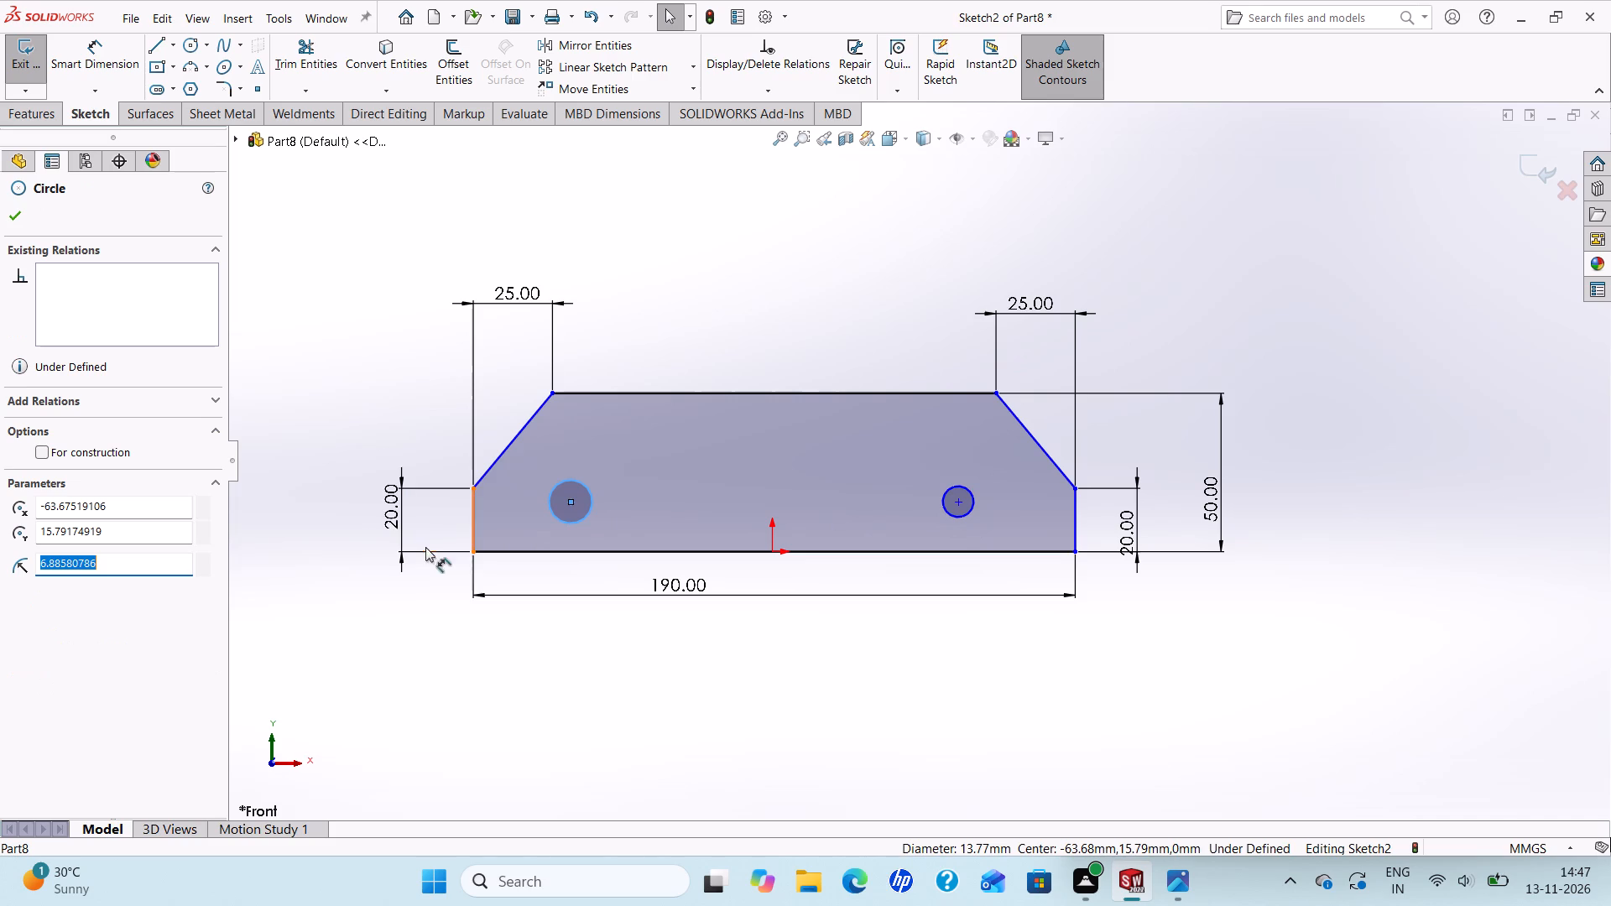
pyautogui.press('Escape')
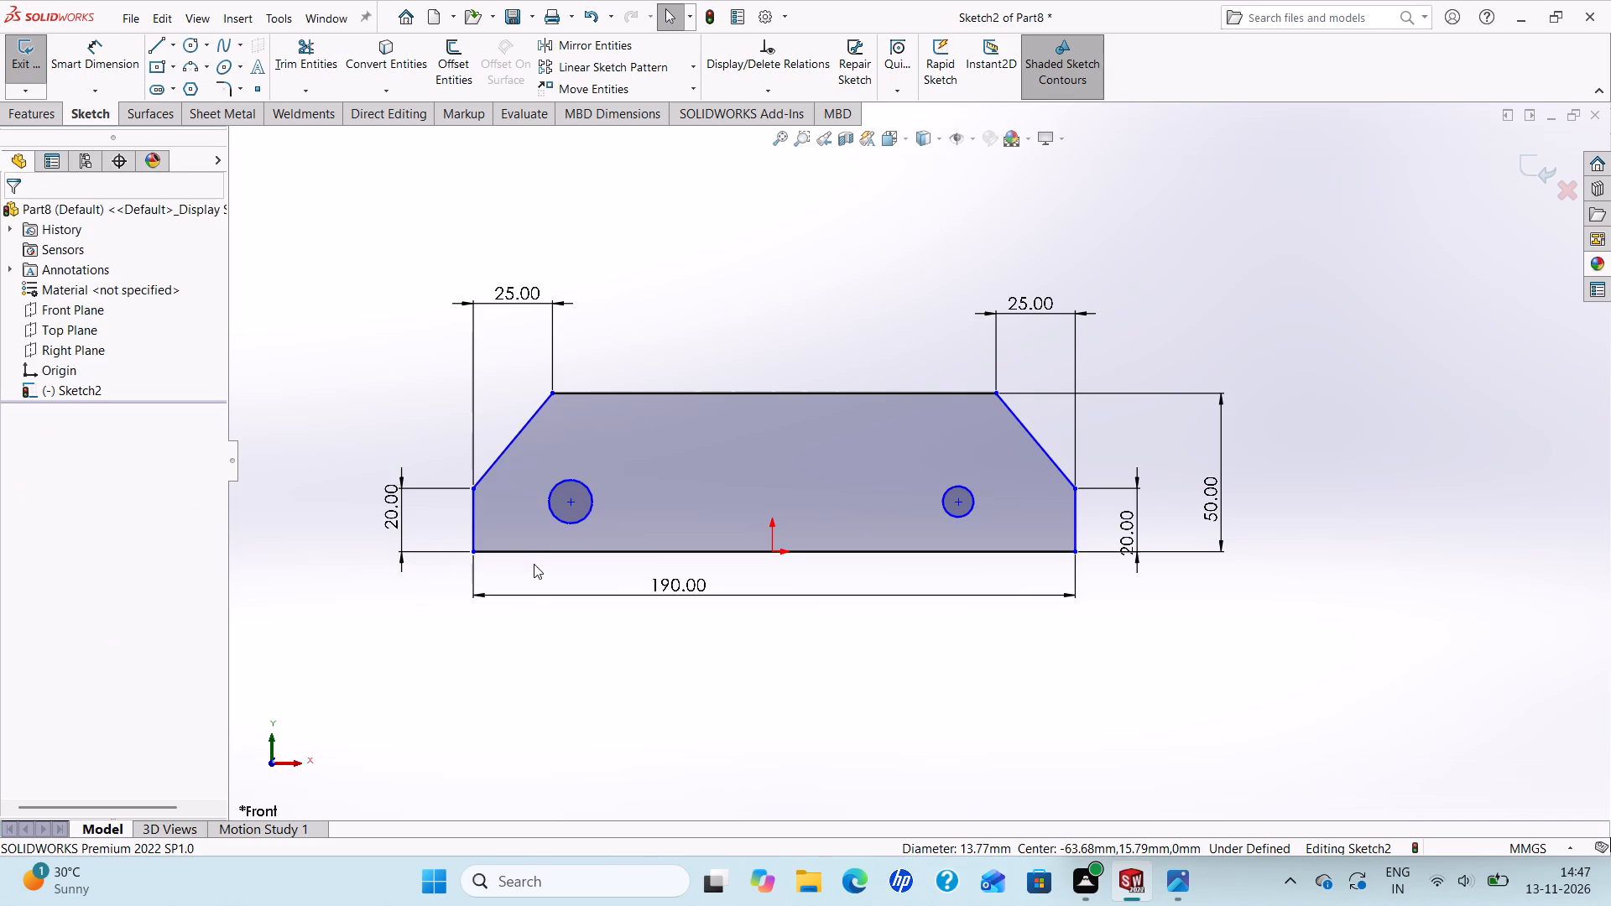
pyautogui.press('Escape')
pyautogui.keyDown('ctrl'); pyautogui.click(590, 516); pyautogui.keyUp('ctrl')
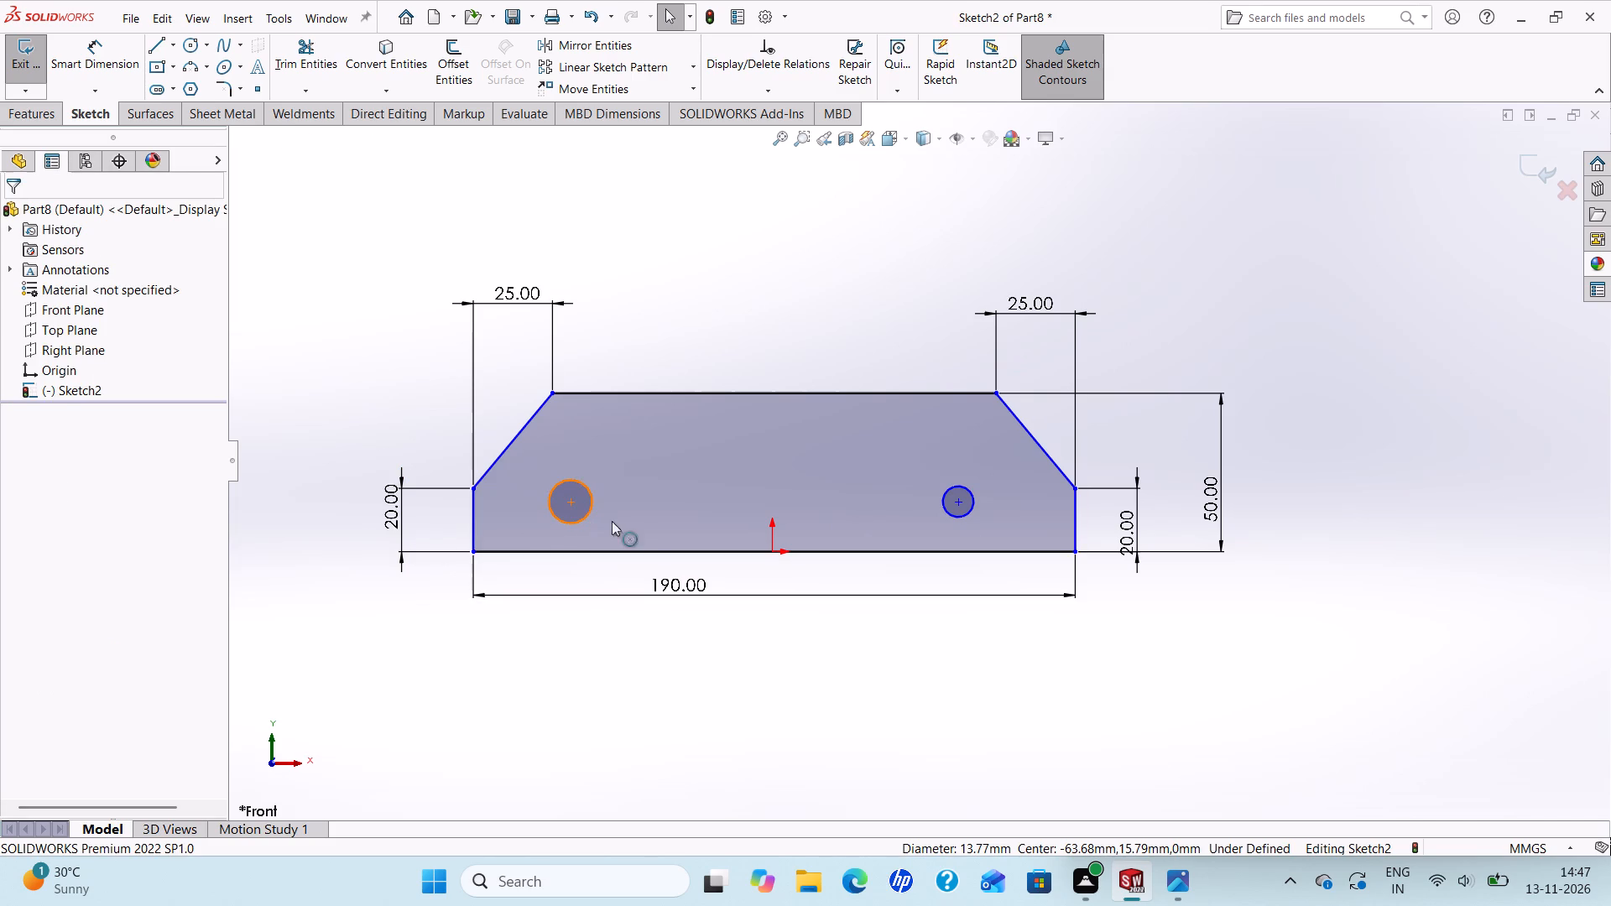
pyautogui.keyDown('ctrl'); pyautogui.click(952, 518); pyautogui.keyUp('ctrl')
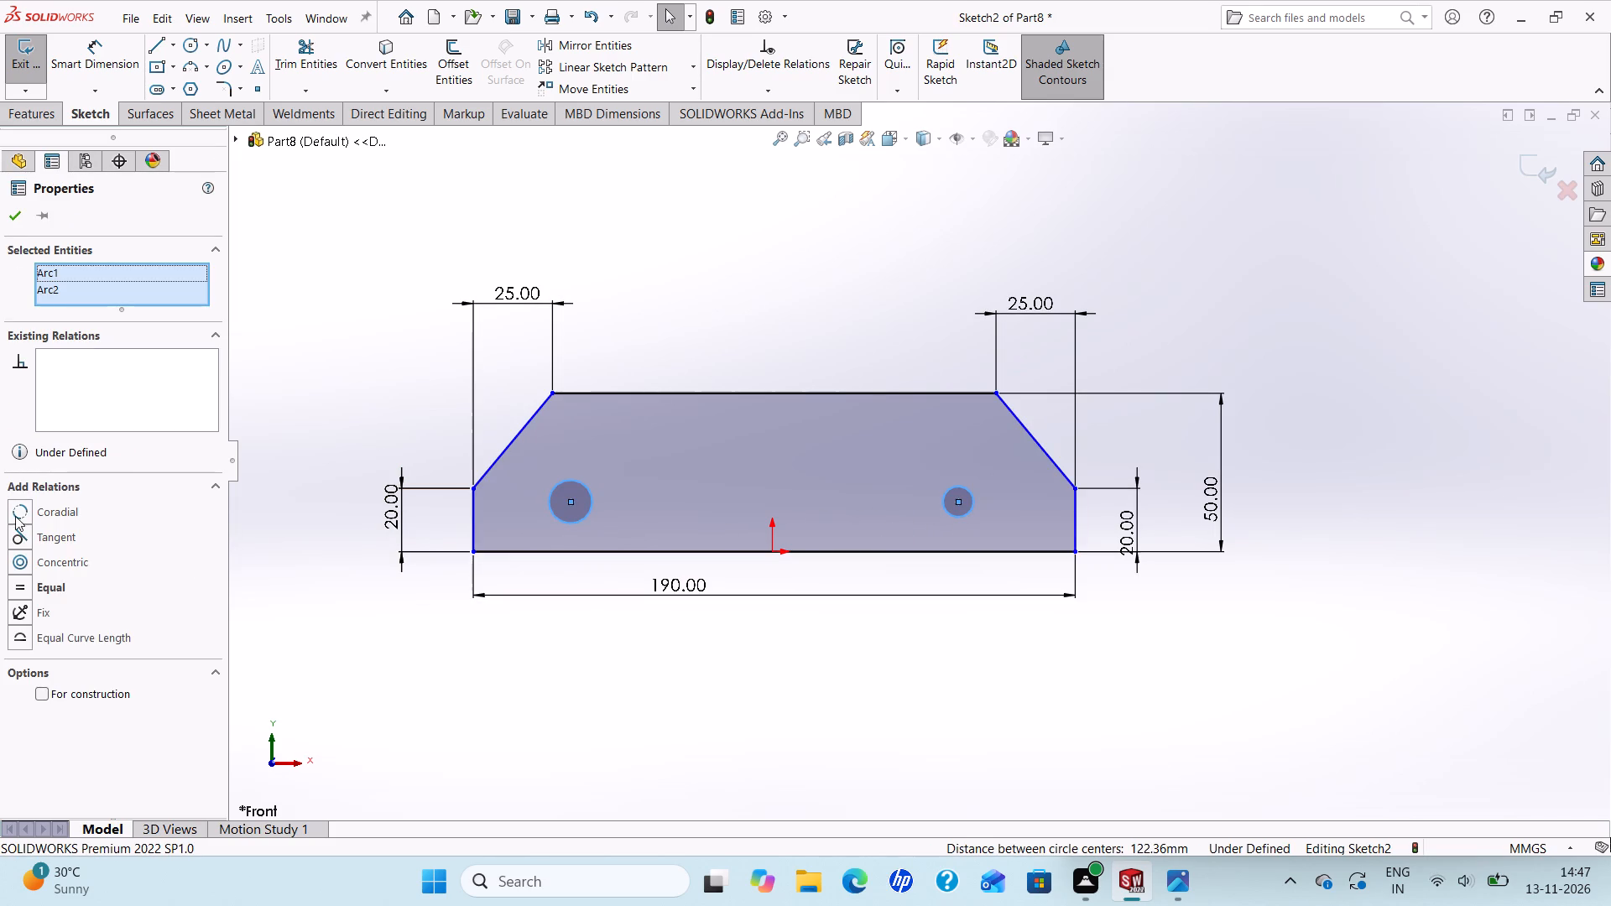
pyautogui.click(18, 592)
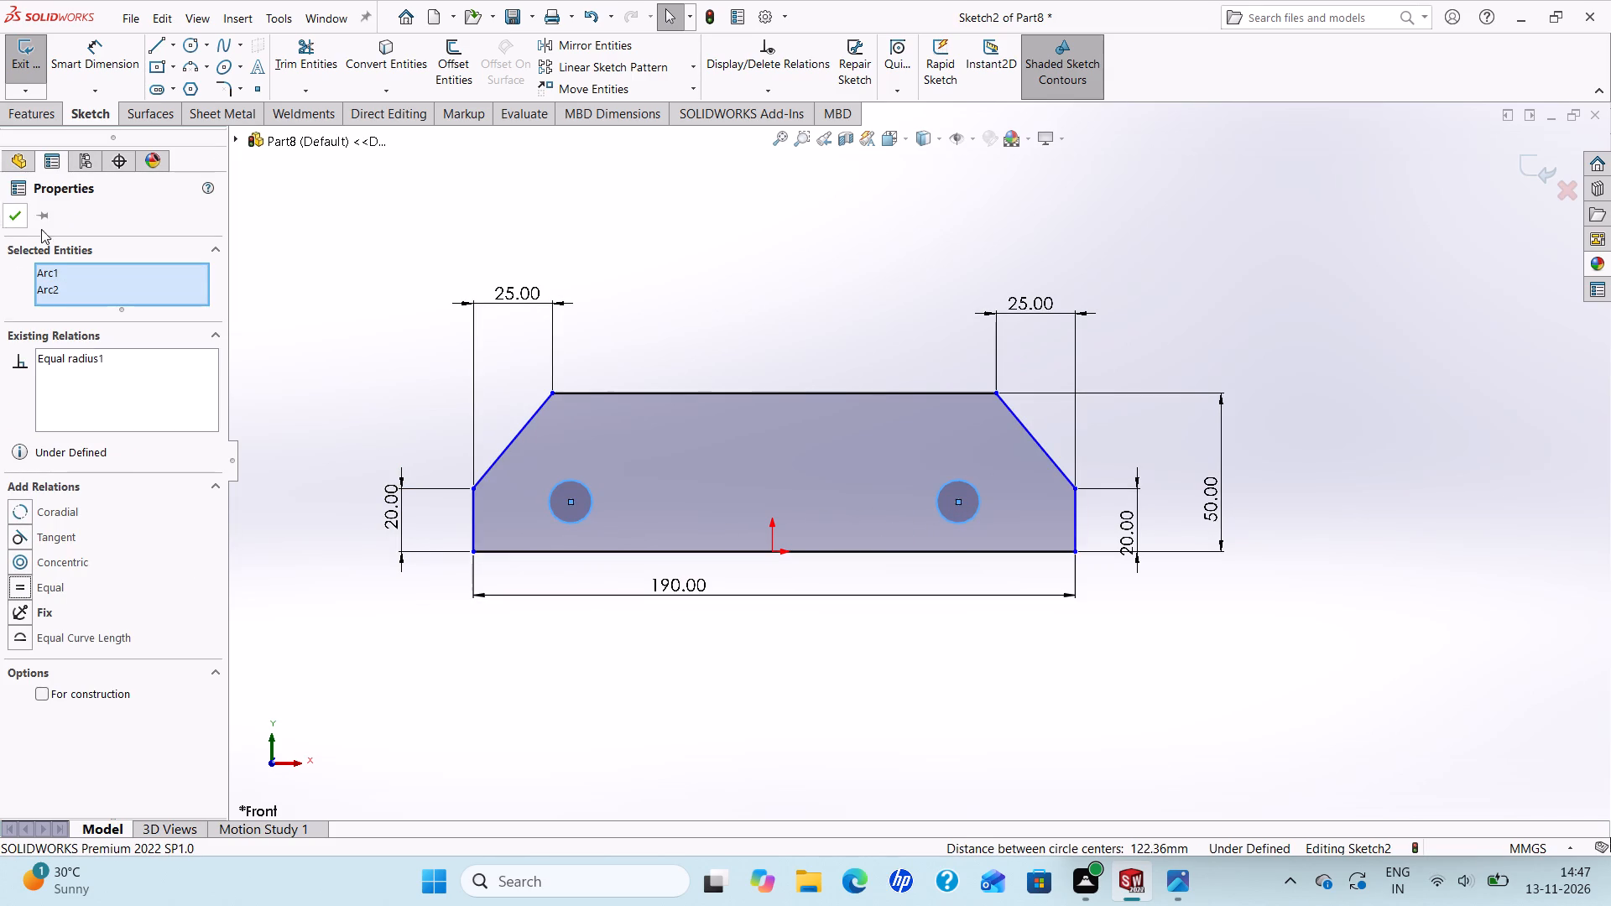
pyautogui.click(16, 221)
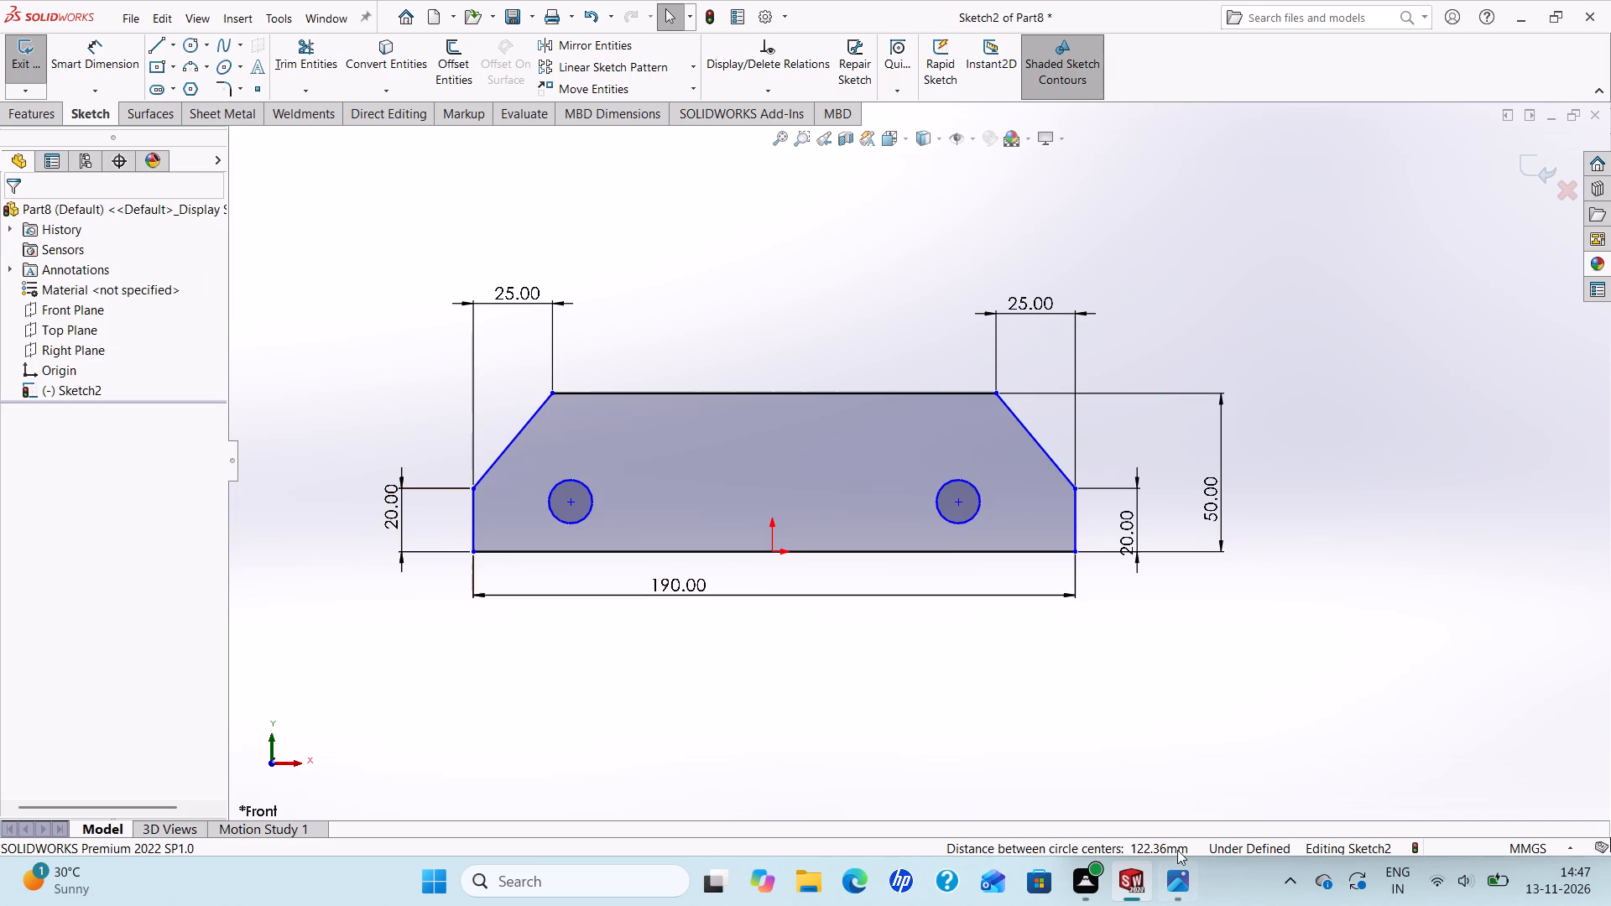
# Check the practice drawing and dimension the left circle's diameter as 15 mm.
pyautogui.click(1175, 871)
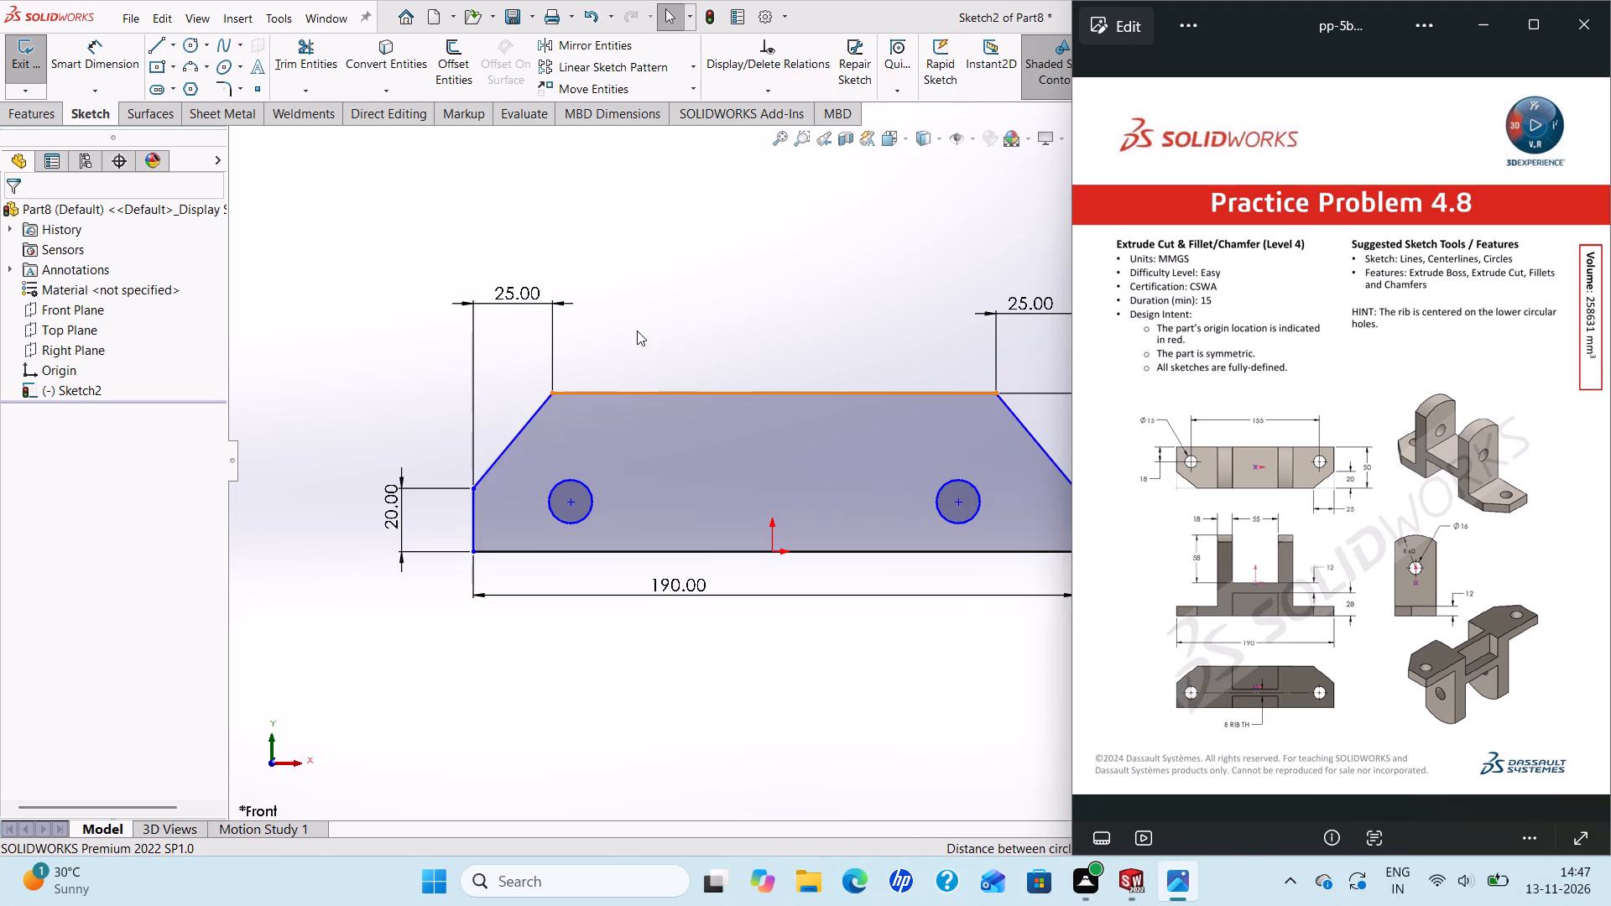
pyautogui.click(97, 68)
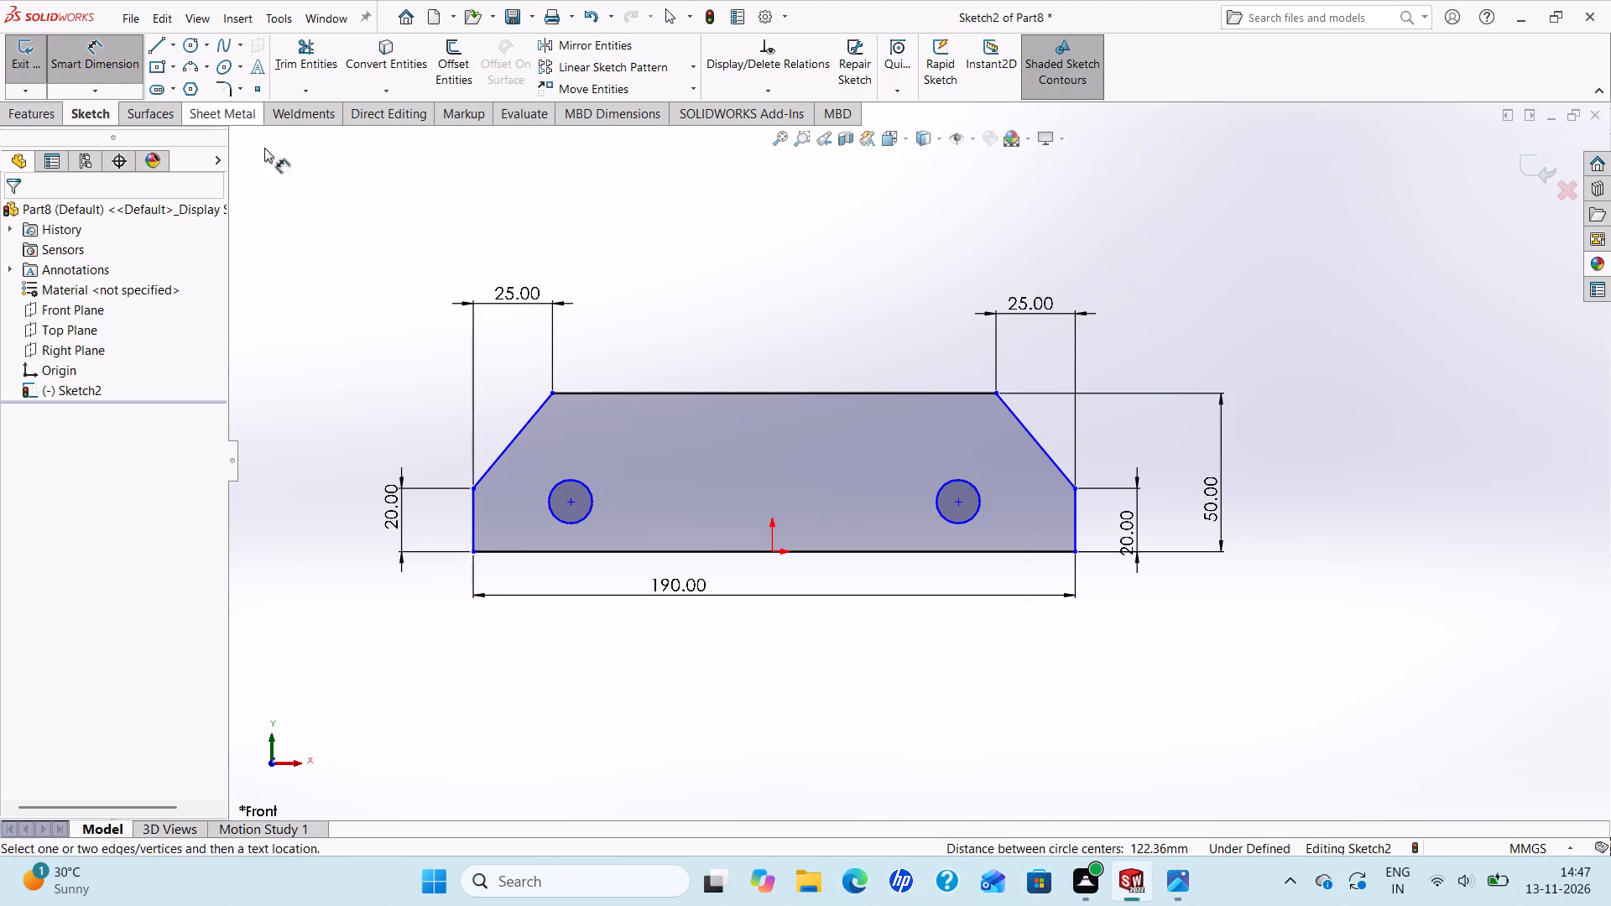
pyautogui.moveTo(558, 480); pyautogui.dragTo(555, 471)
pyautogui.click(362, 324)
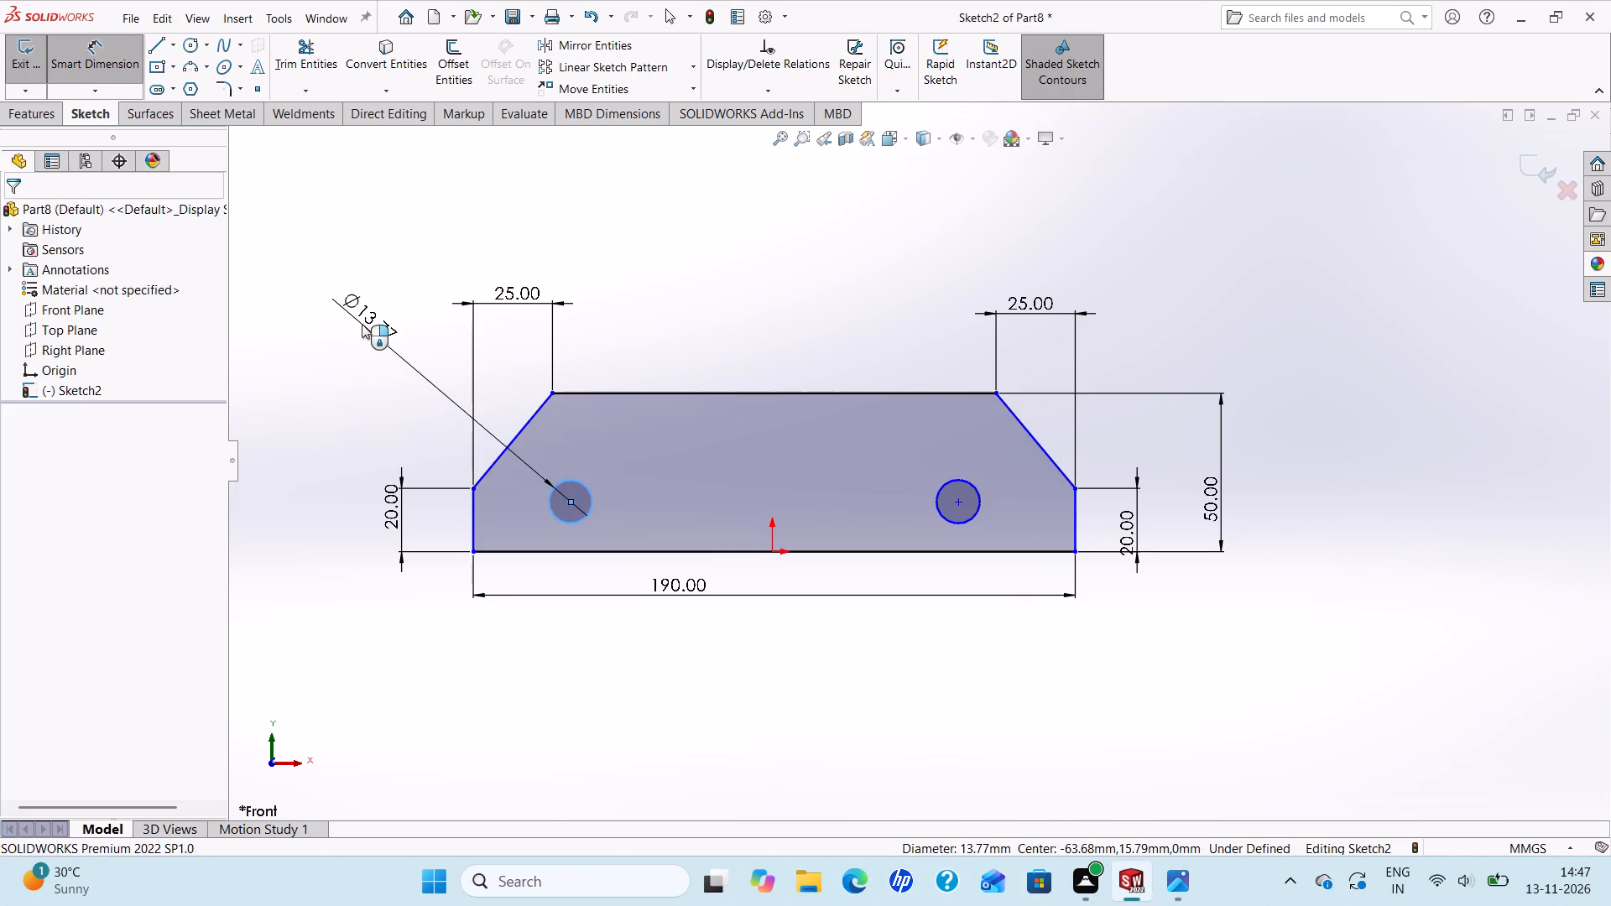
pyautogui.write('15')
pyautogui.press('Return')
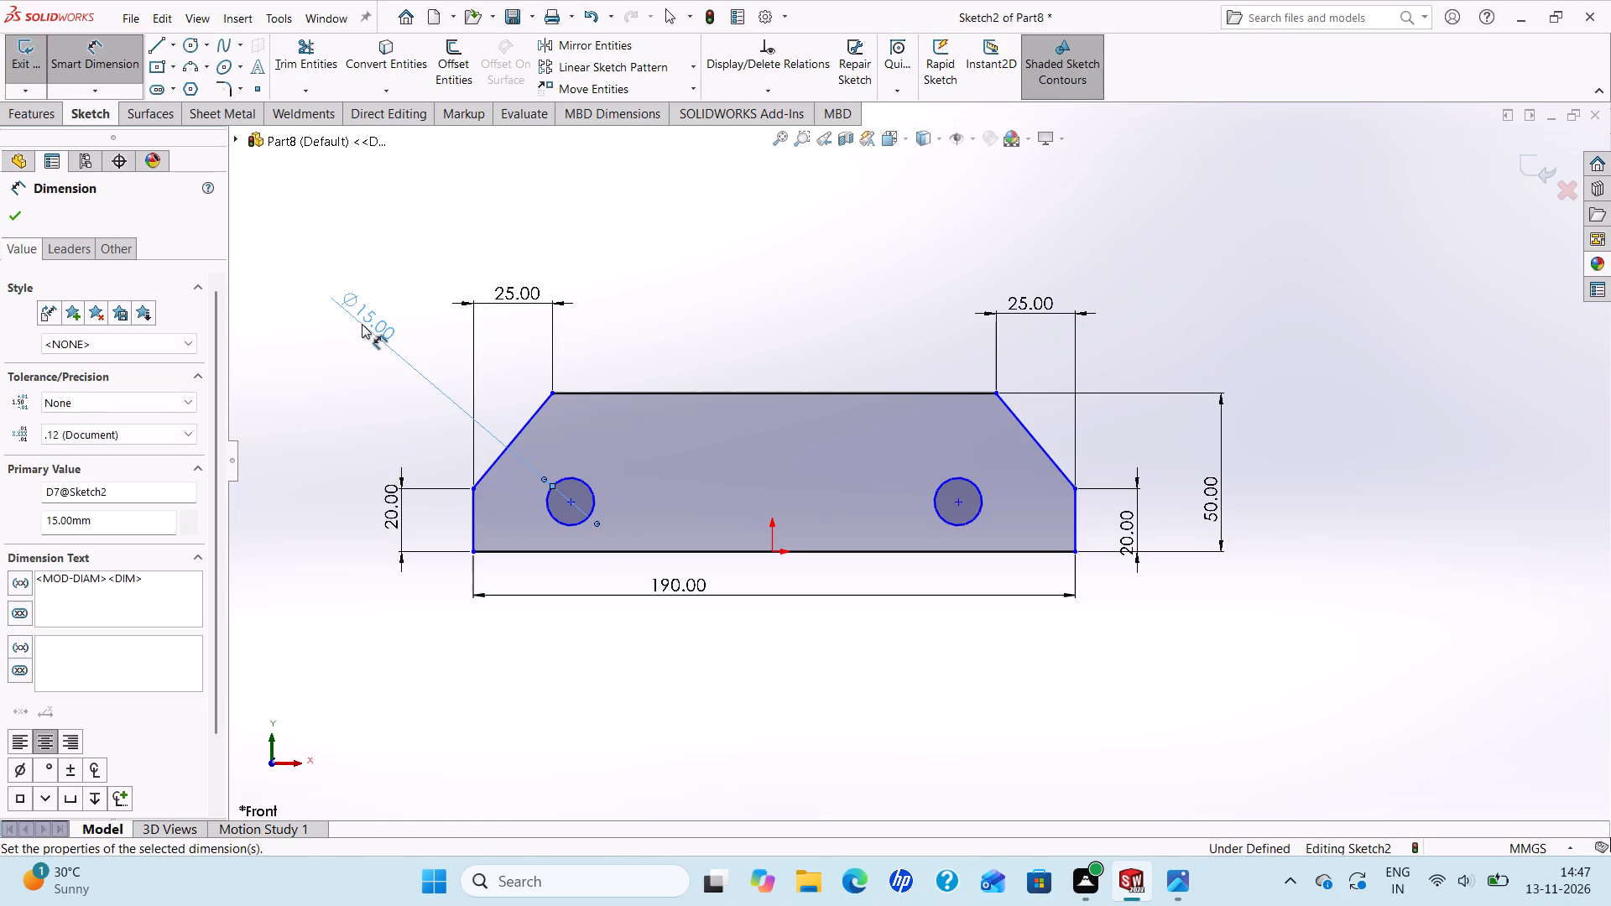
# Dimension the horizontal distance between the two circle centers as 155 mm.
pyautogui.click(570, 504)
pyautogui.click(957, 504)
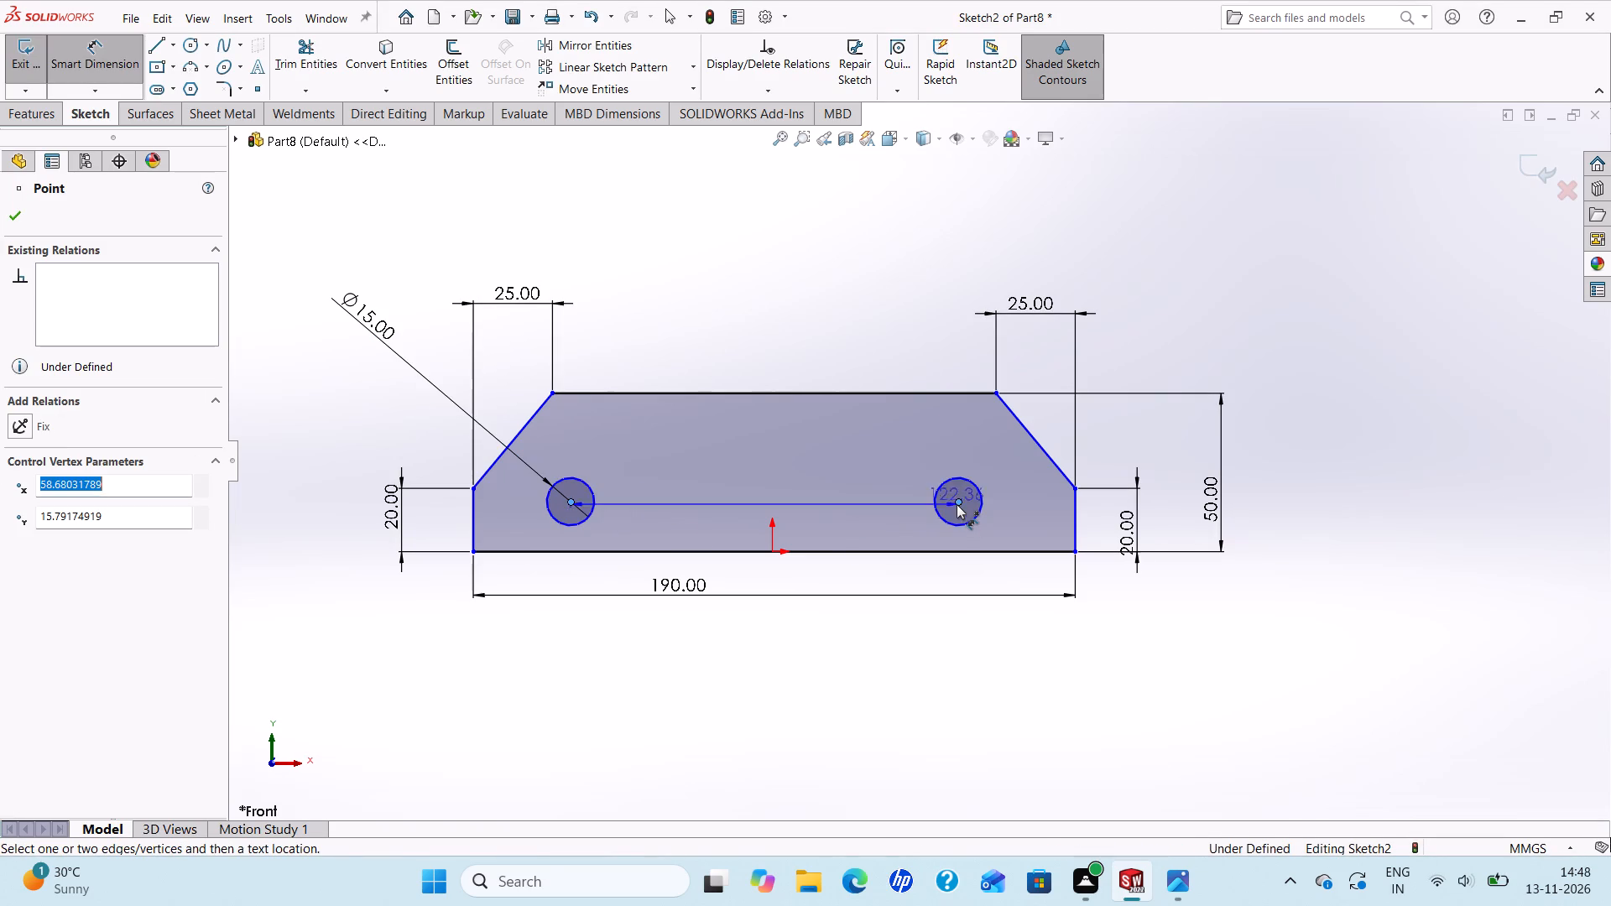
pyautogui.click(849, 276)
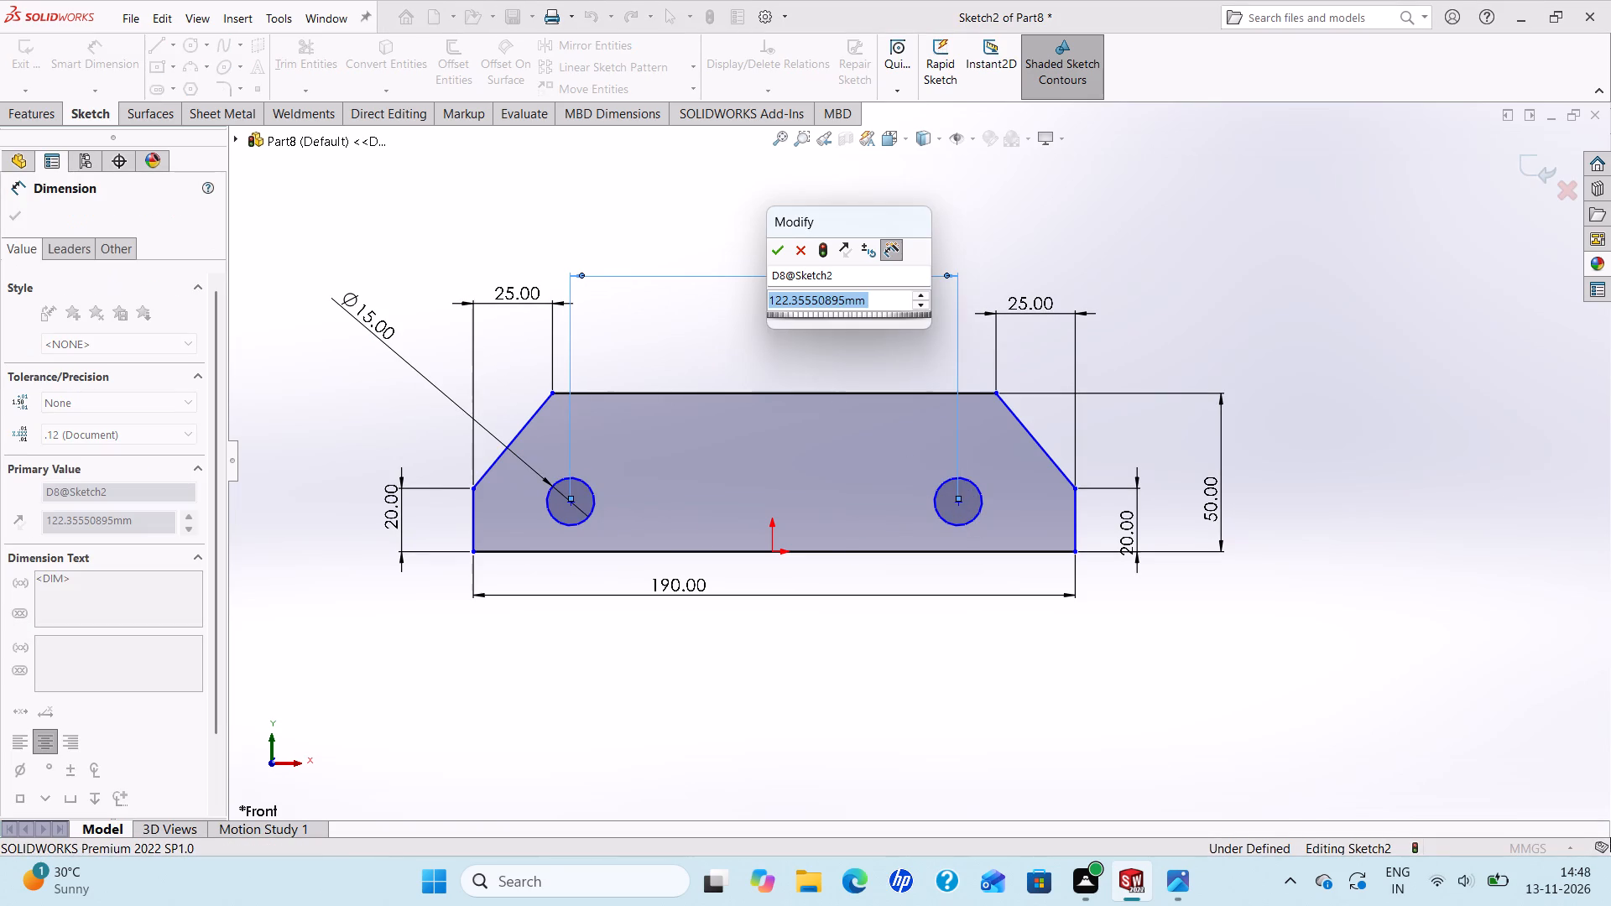
pyautogui.write('155')
pyautogui.press('Return')
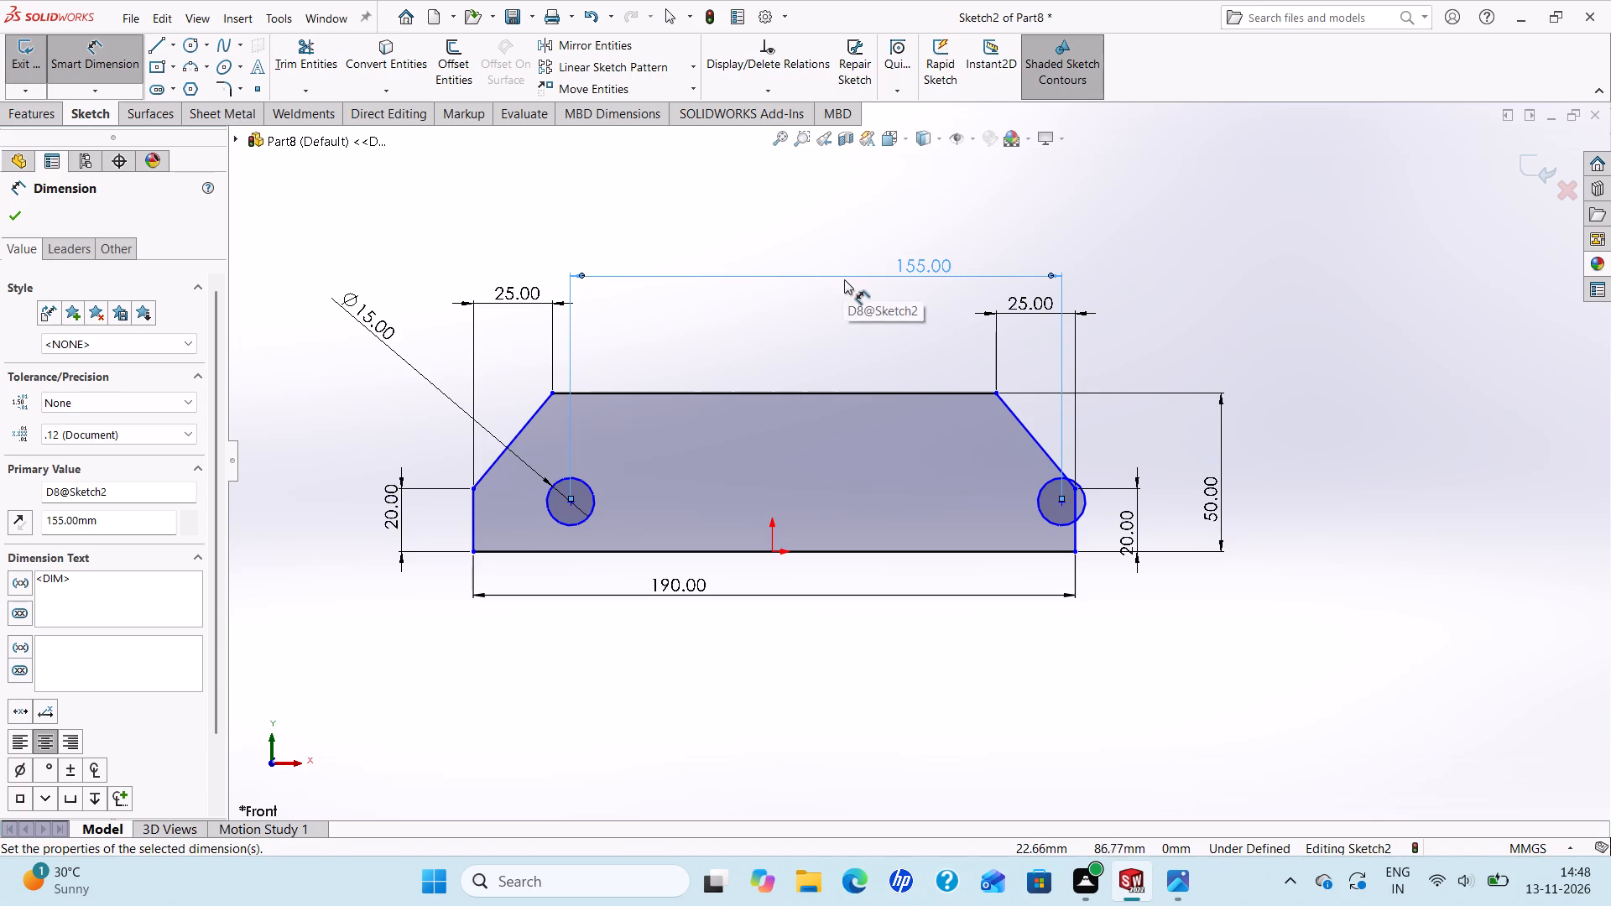
pyautogui.click(17, 220)
# Draw a vertical centerline about 67 mm long upward from the origin through the profile.
pyautogui.click(179, 40)
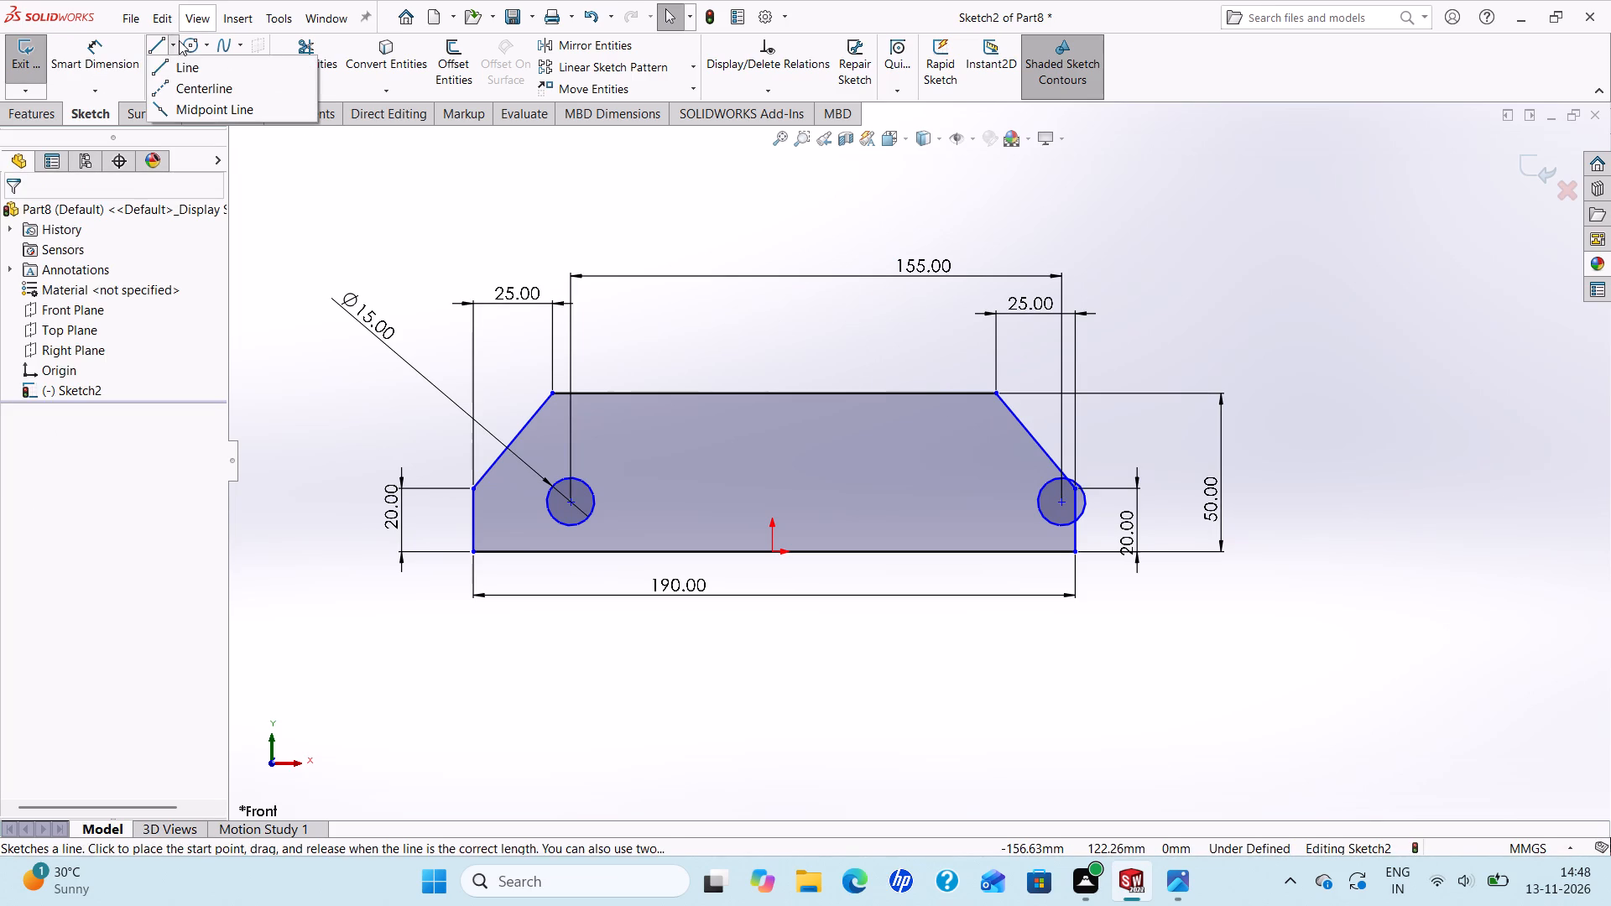
pyautogui.click(182, 84)
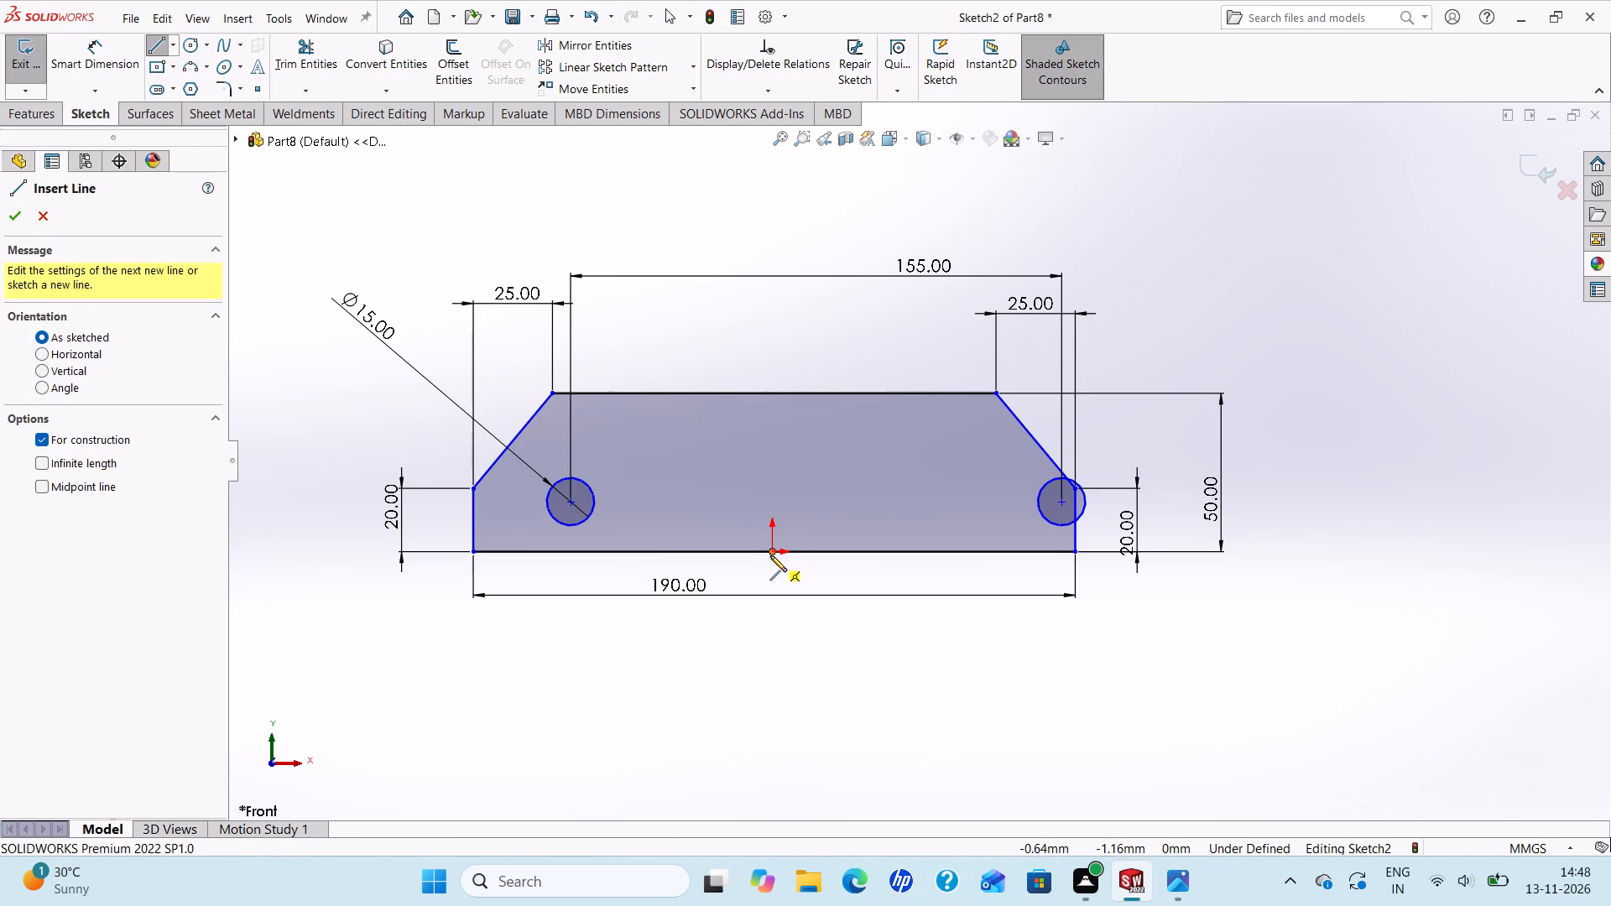
pyautogui.click(773, 555)
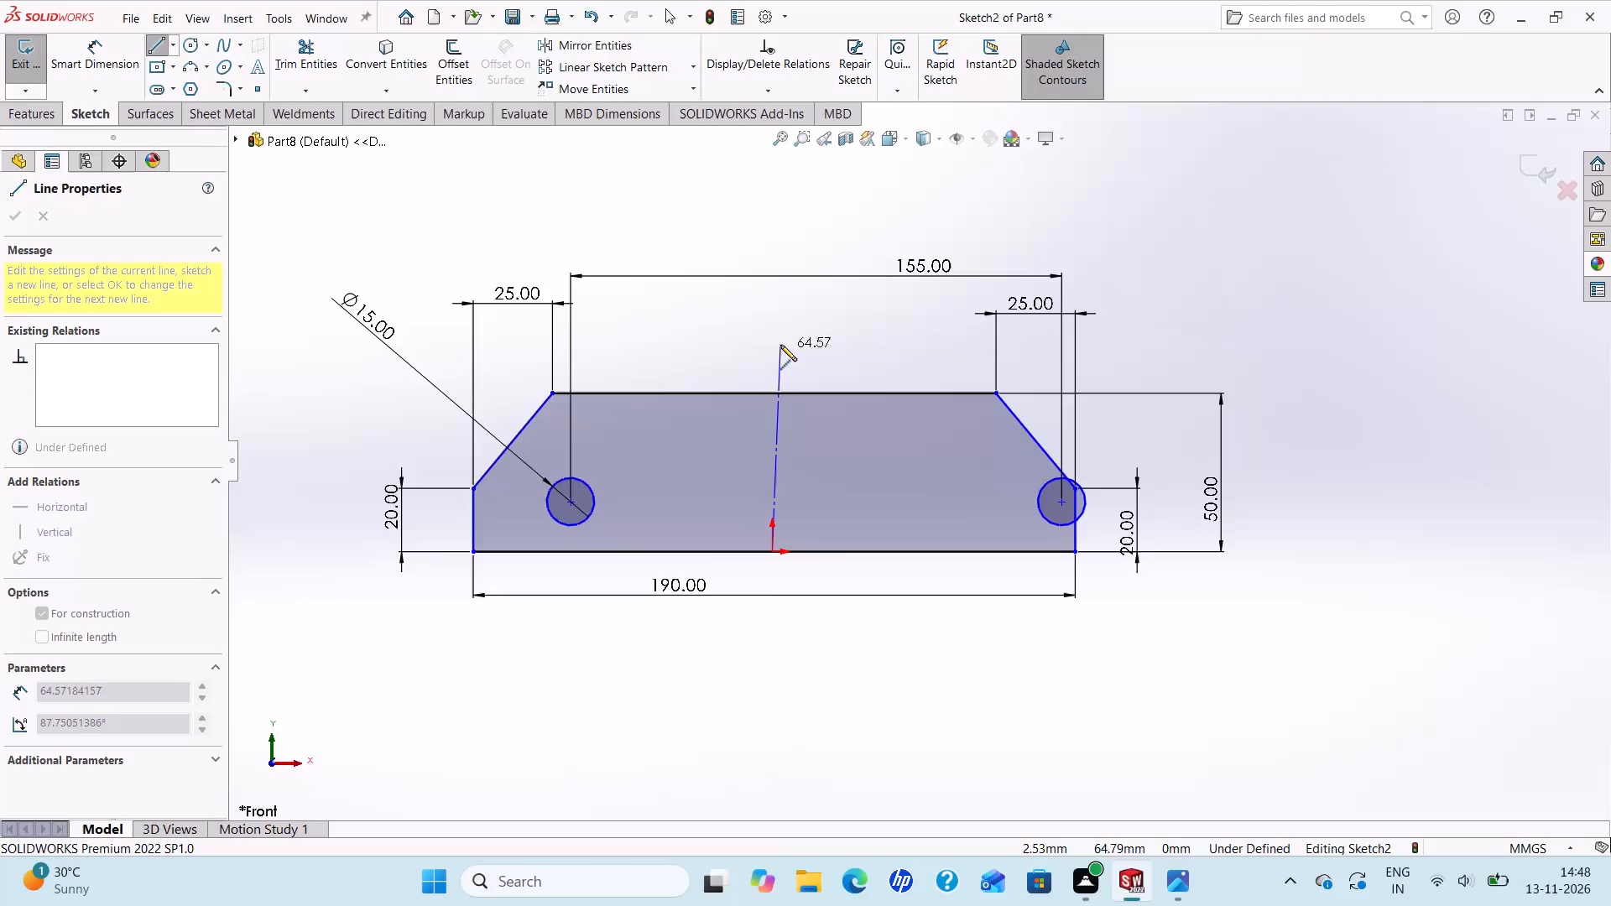
pyautogui.click(775, 340)
pyautogui.rightClick(775, 340)
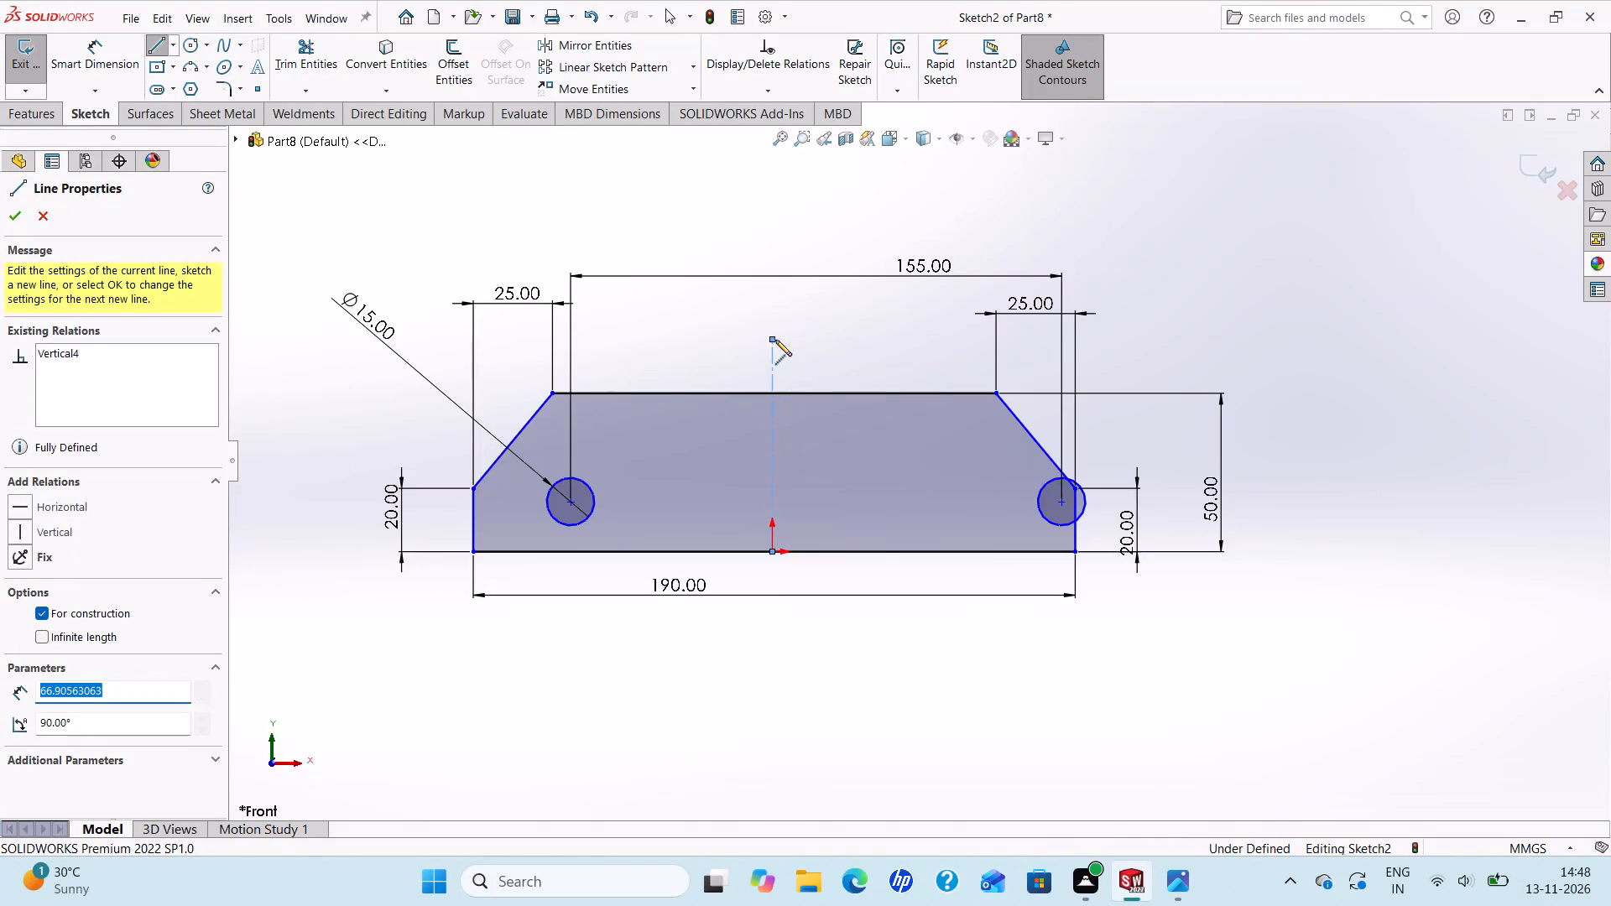
pyautogui.click(816, 356)
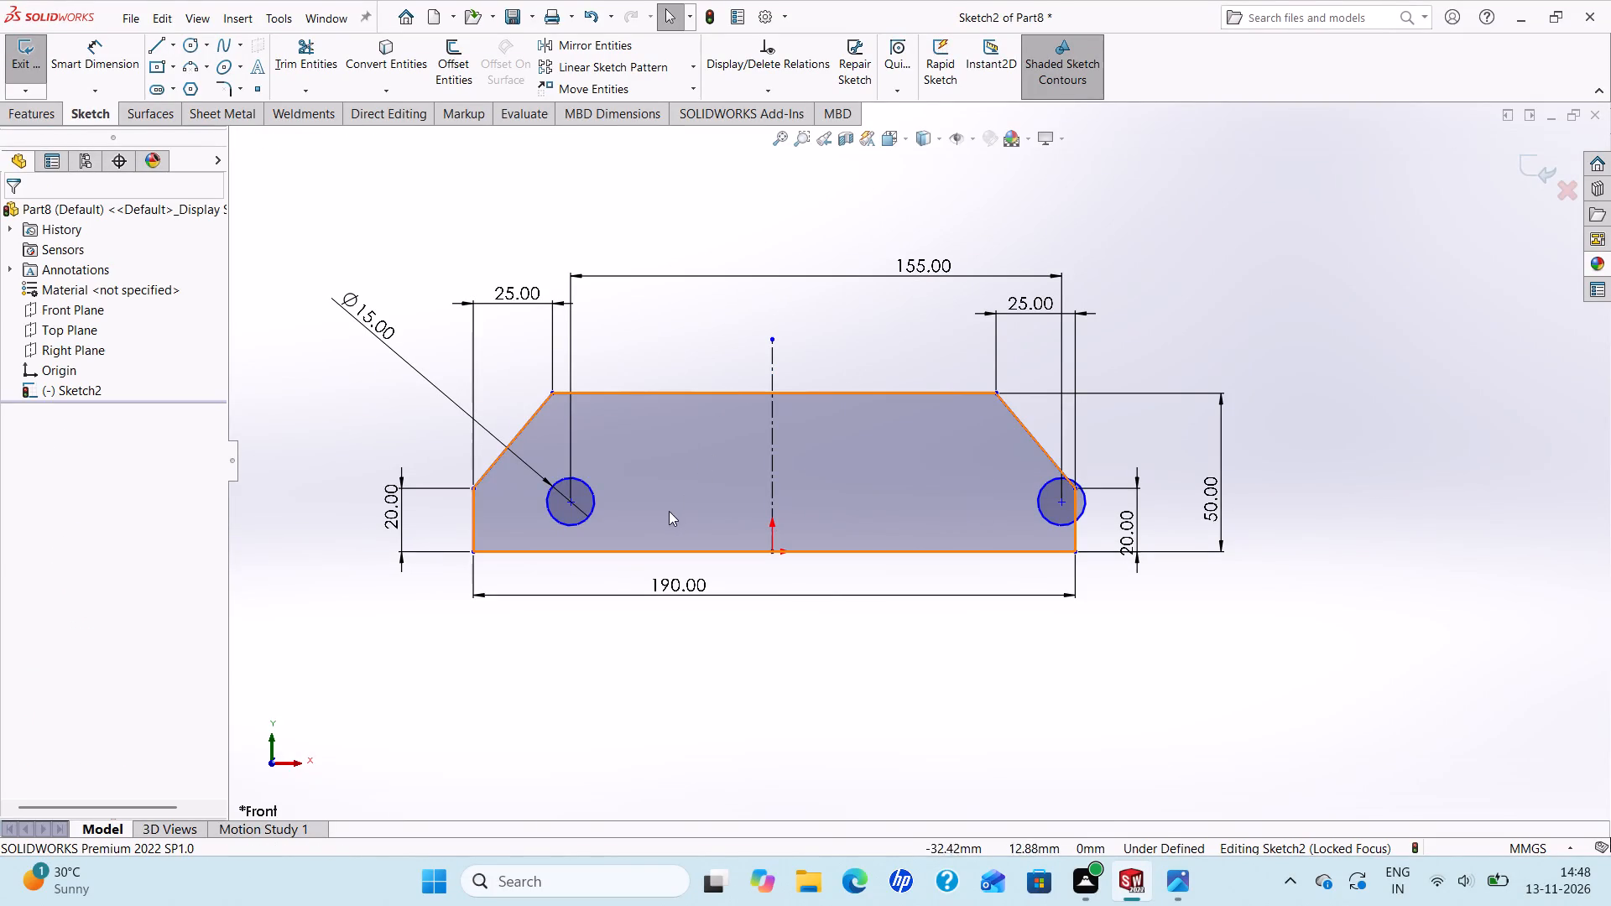
# Make the two circles symmetric about the vertical centerline.
pyautogui.keyDown('ctrl'); pyautogui.click(593, 497); pyautogui.keyUp('ctrl')
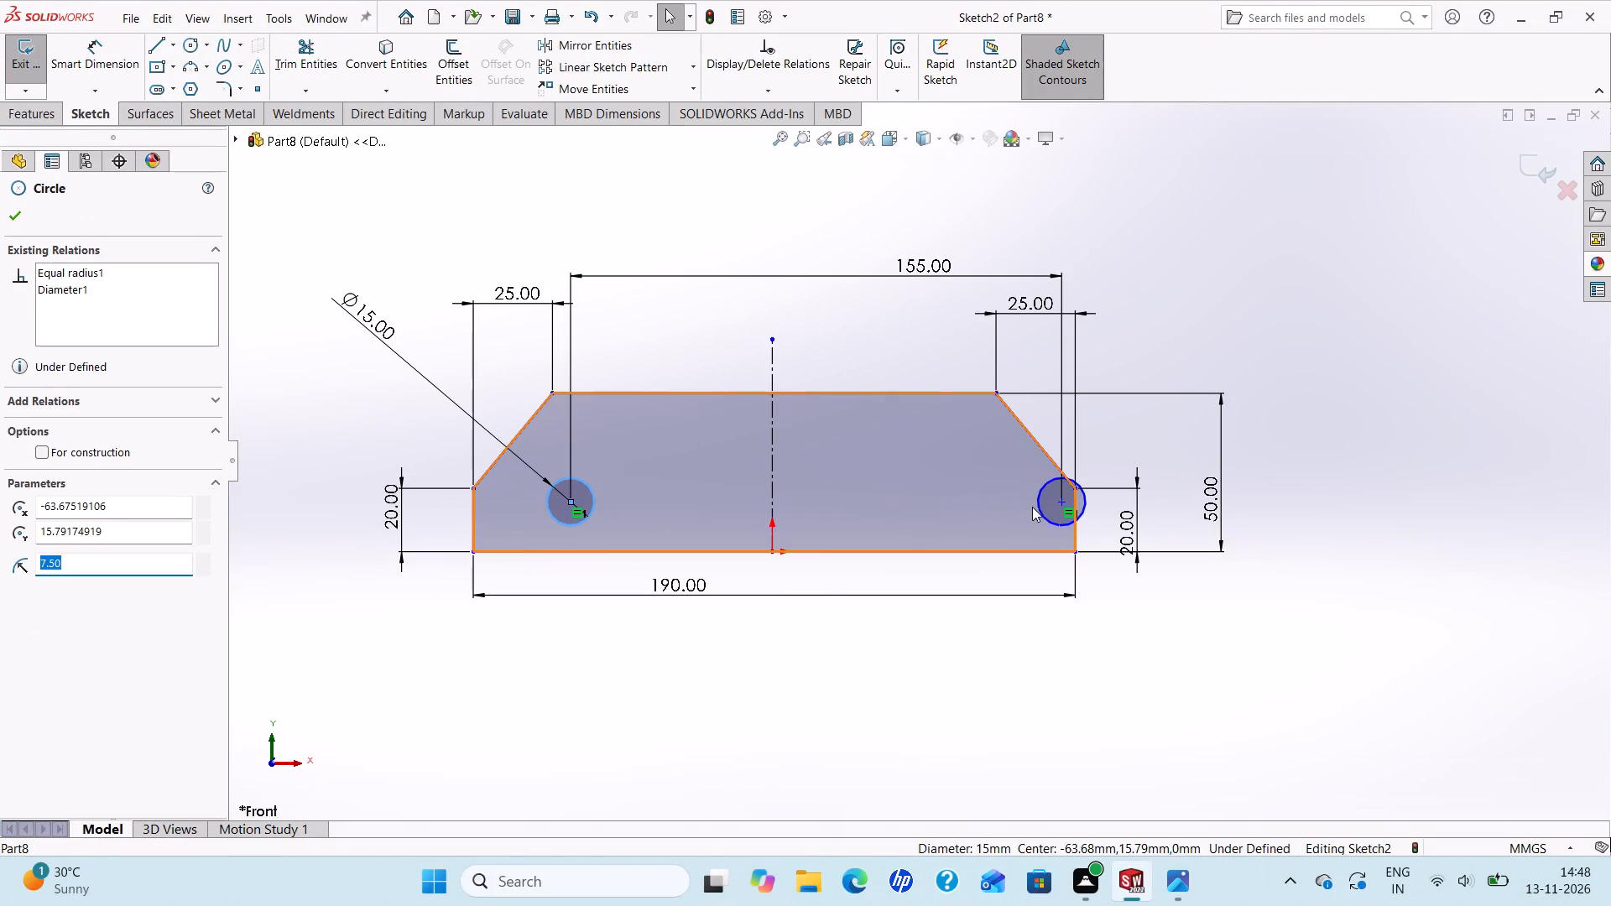
pyautogui.keyDown('ctrl'); pyautogui.click(1038, 510); pyautogui.keyUp('ctrl')
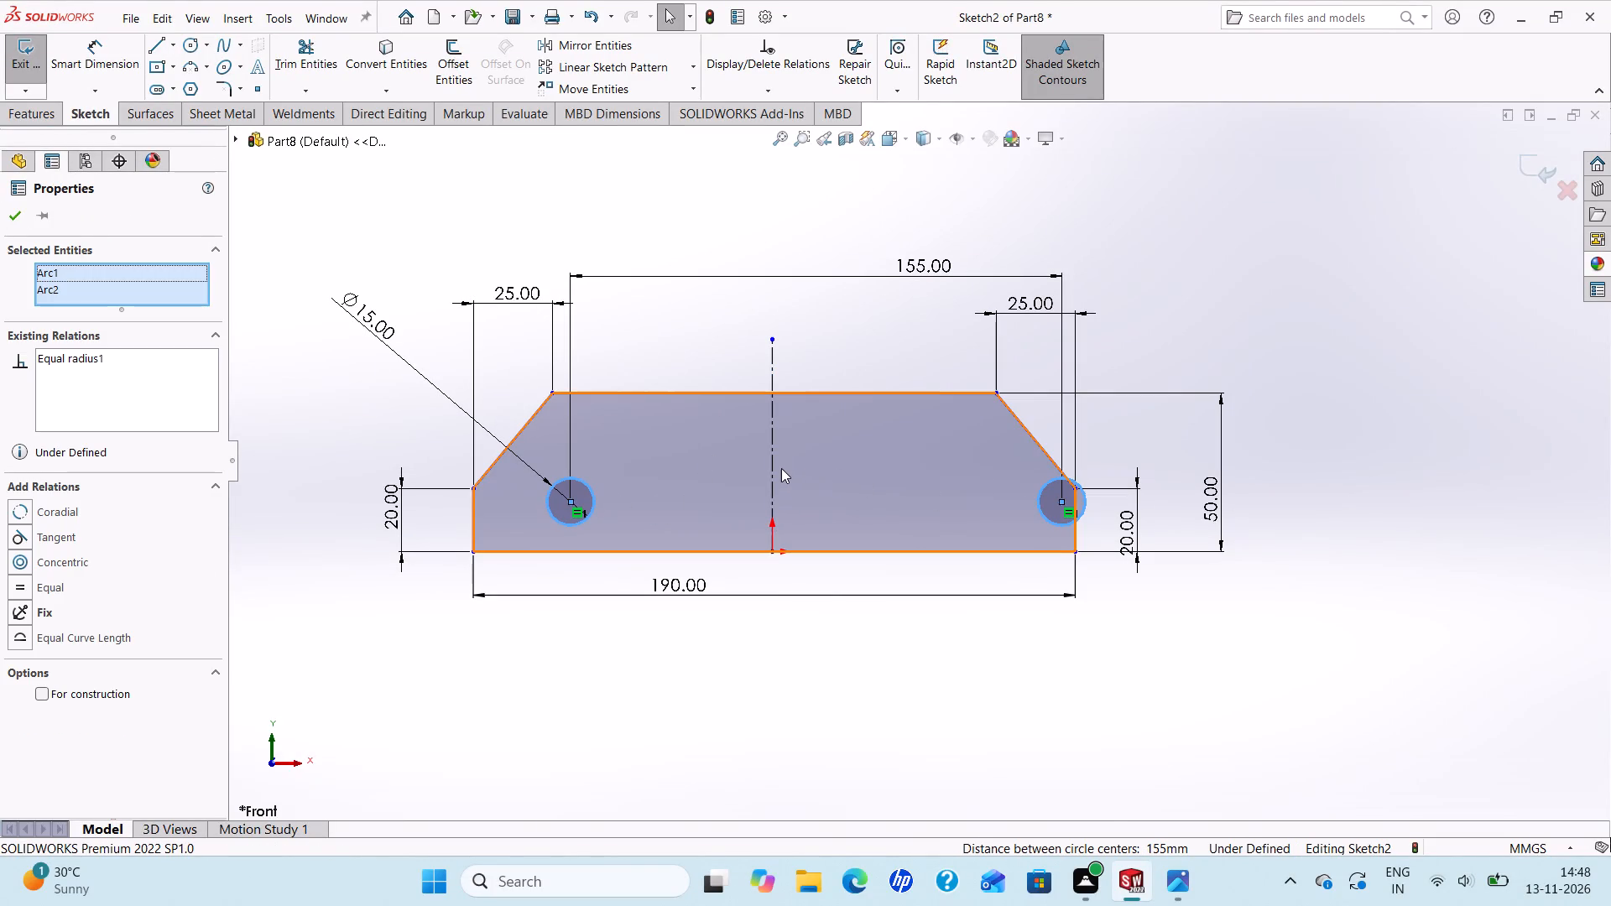
pyautogui.keyDown('ctrl'); pyautogui.click(771, 460); pyautogui.keyUp('ctrl')
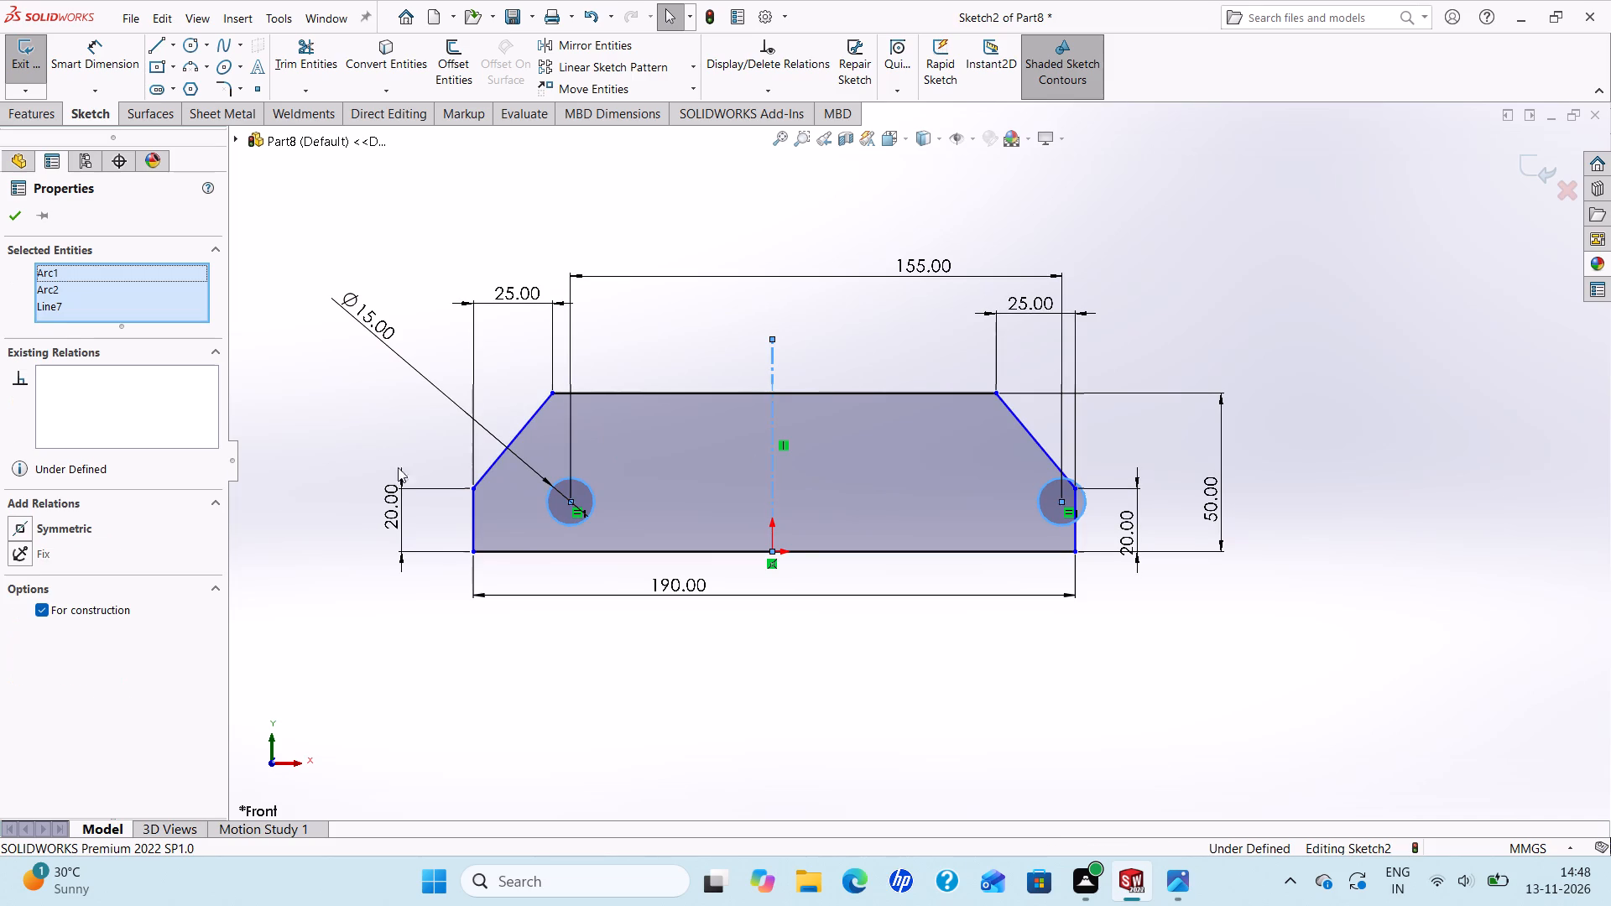
pyautogui.click(15, 522)
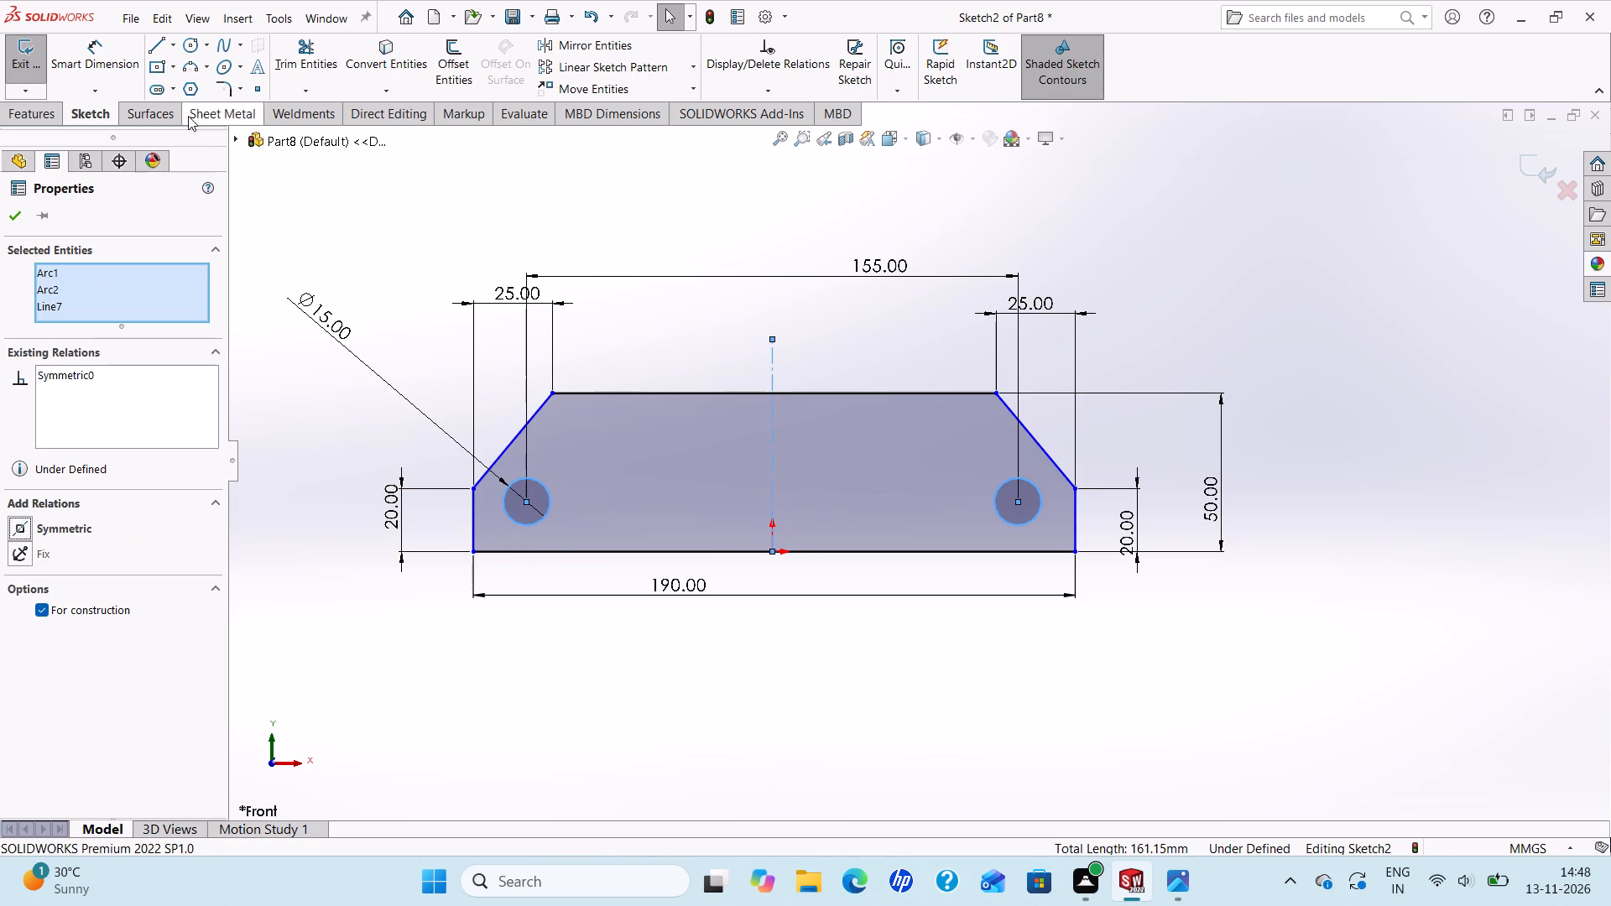
pyautogui.click(11, 220)
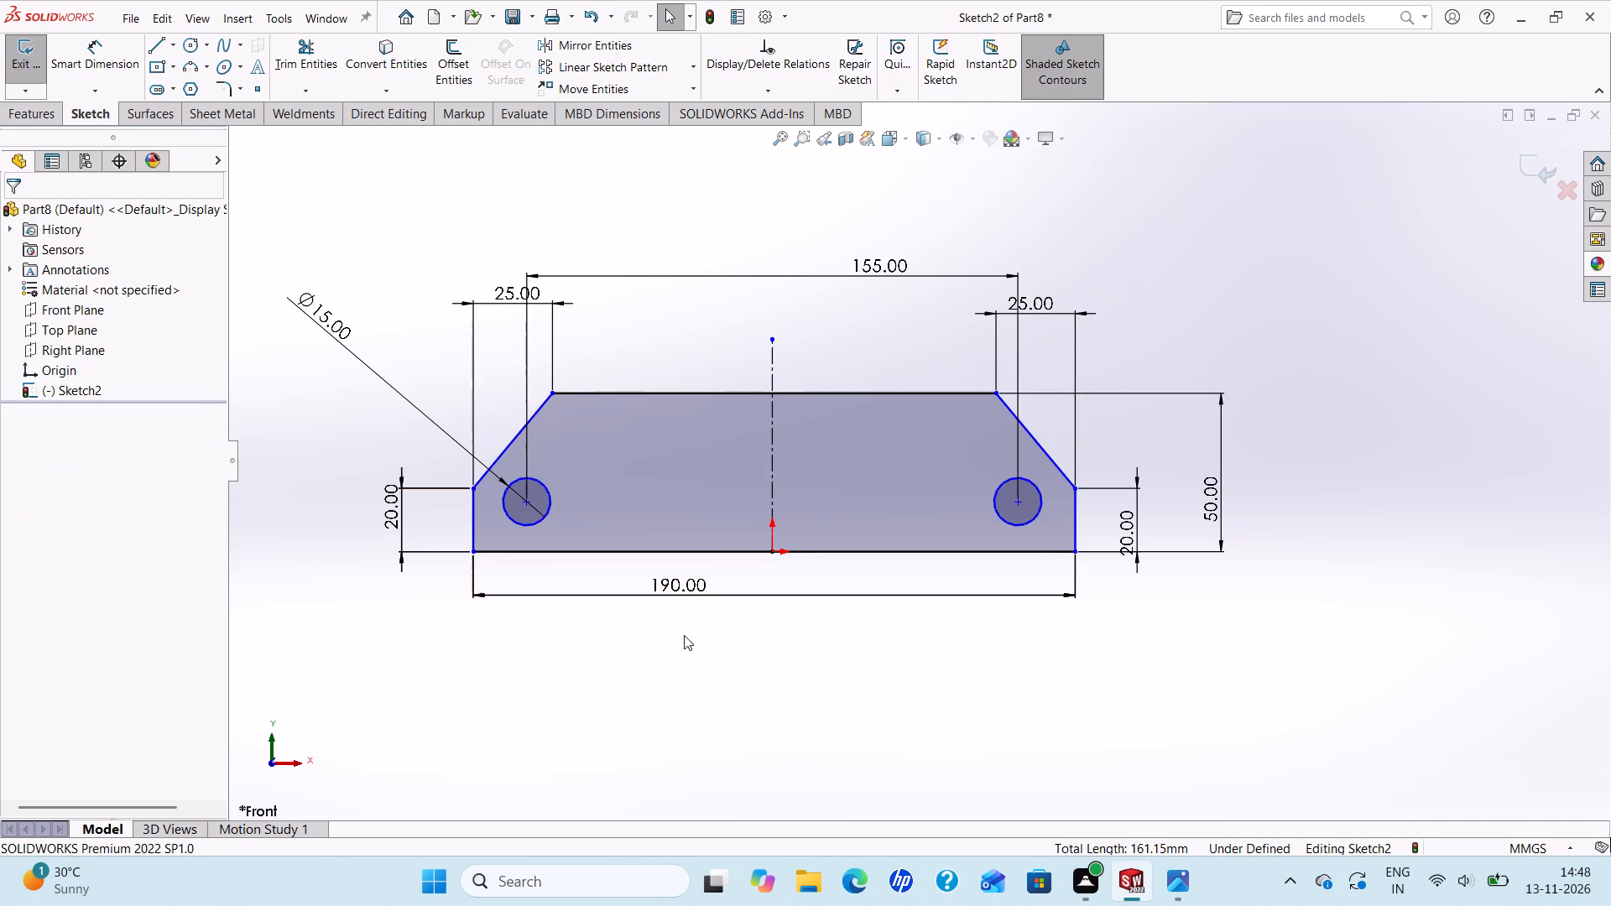
# Check the practice drawing and extrude the base profile with its two holes to a blind depth of 14 mm.
pyautogui.click(1170, 888)
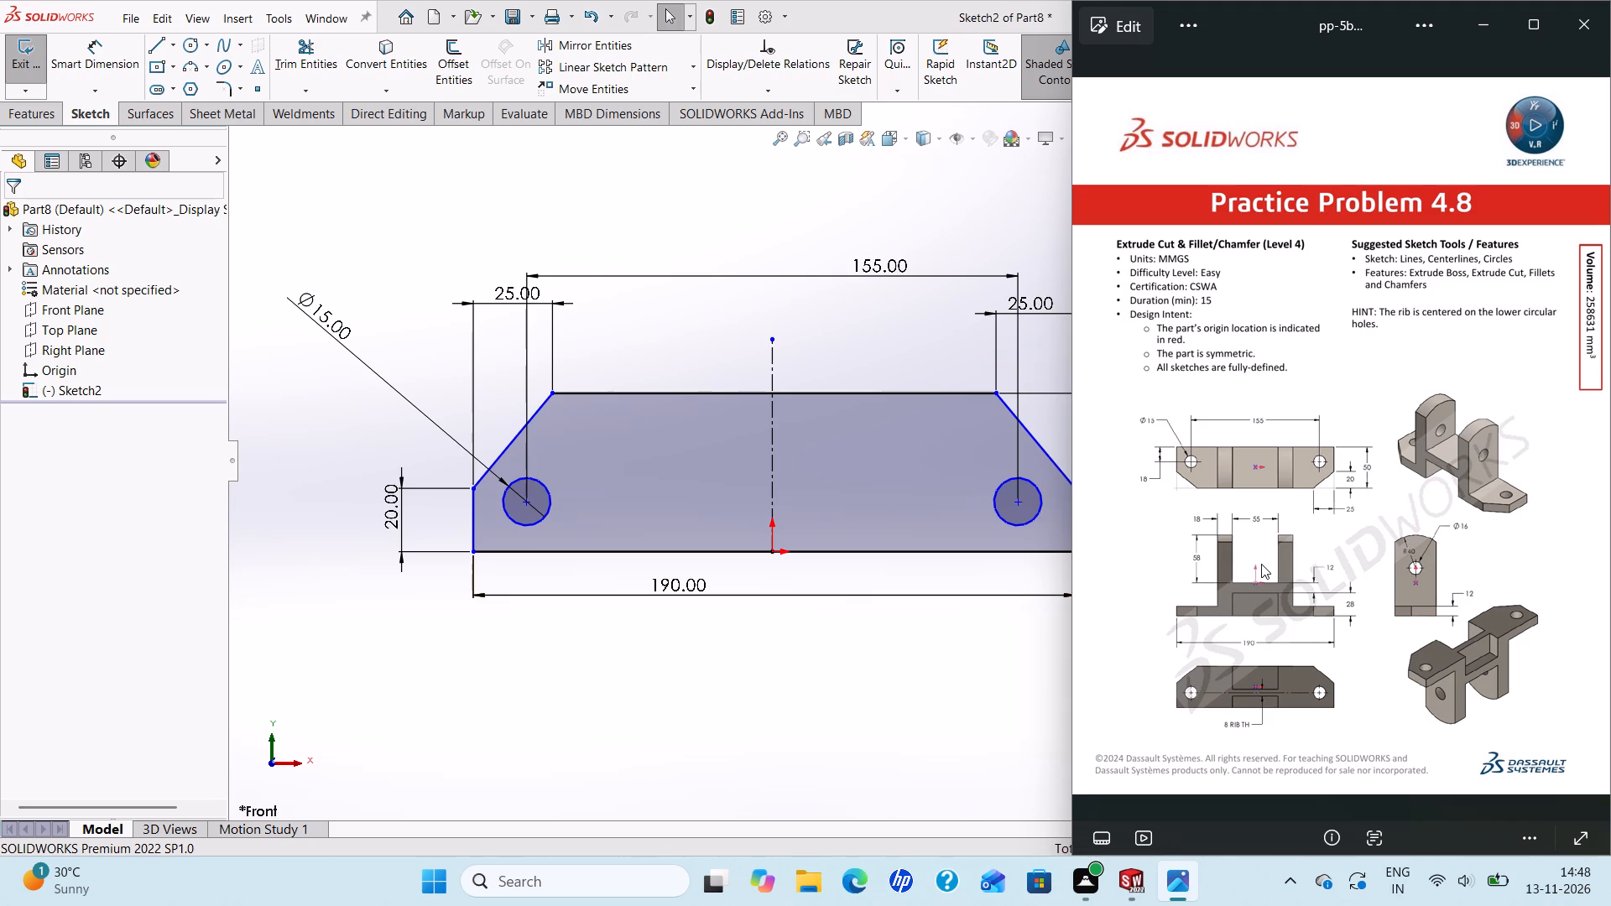
pyautogui.scroll(1, 1323, 528)
pyautogui.scroll(-2, 1323, 528)
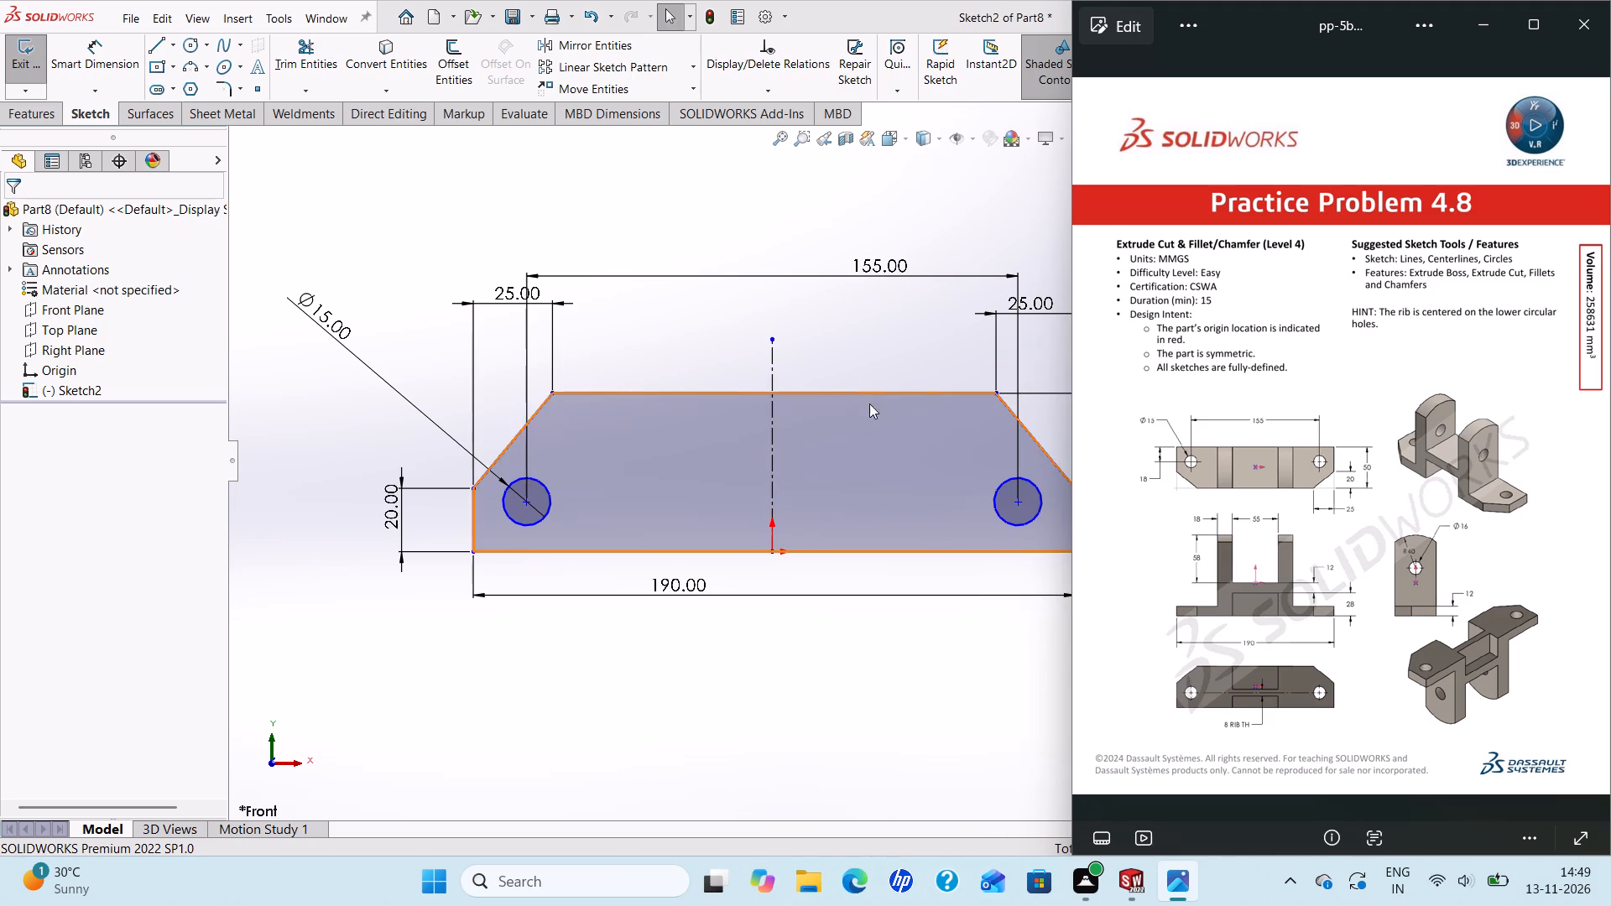
pyautogui.scroll(1, 843, 409)
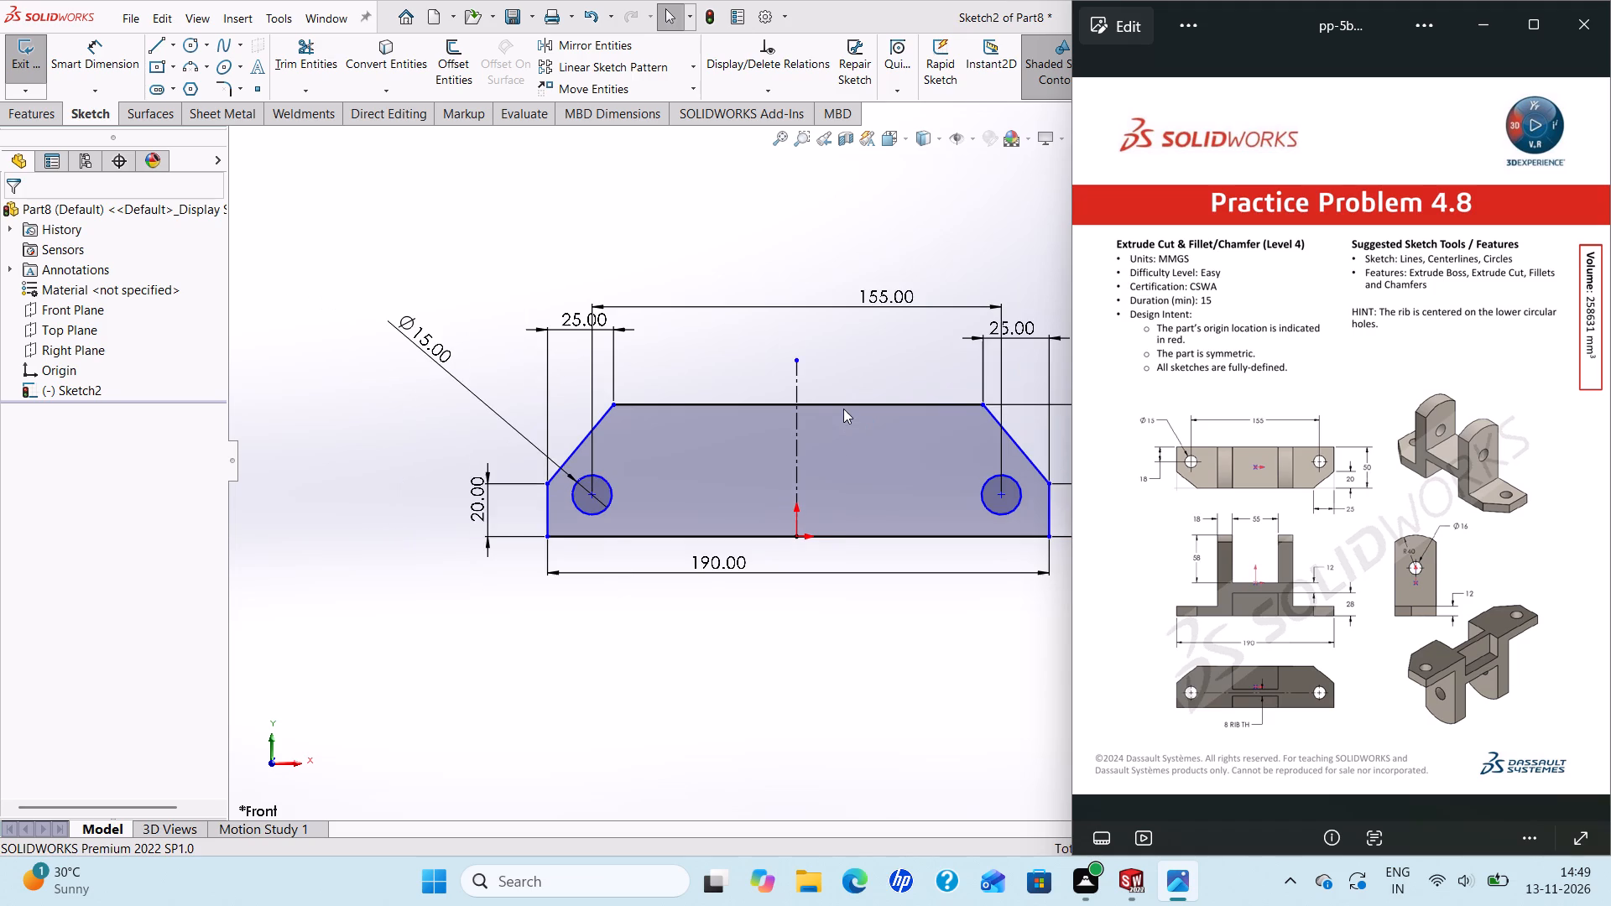
pyautogui.scroll(1, 843, 409)
pyautogui.scroll(-1, 894, 358)
pyautogui.scroll(1, 892, 368)
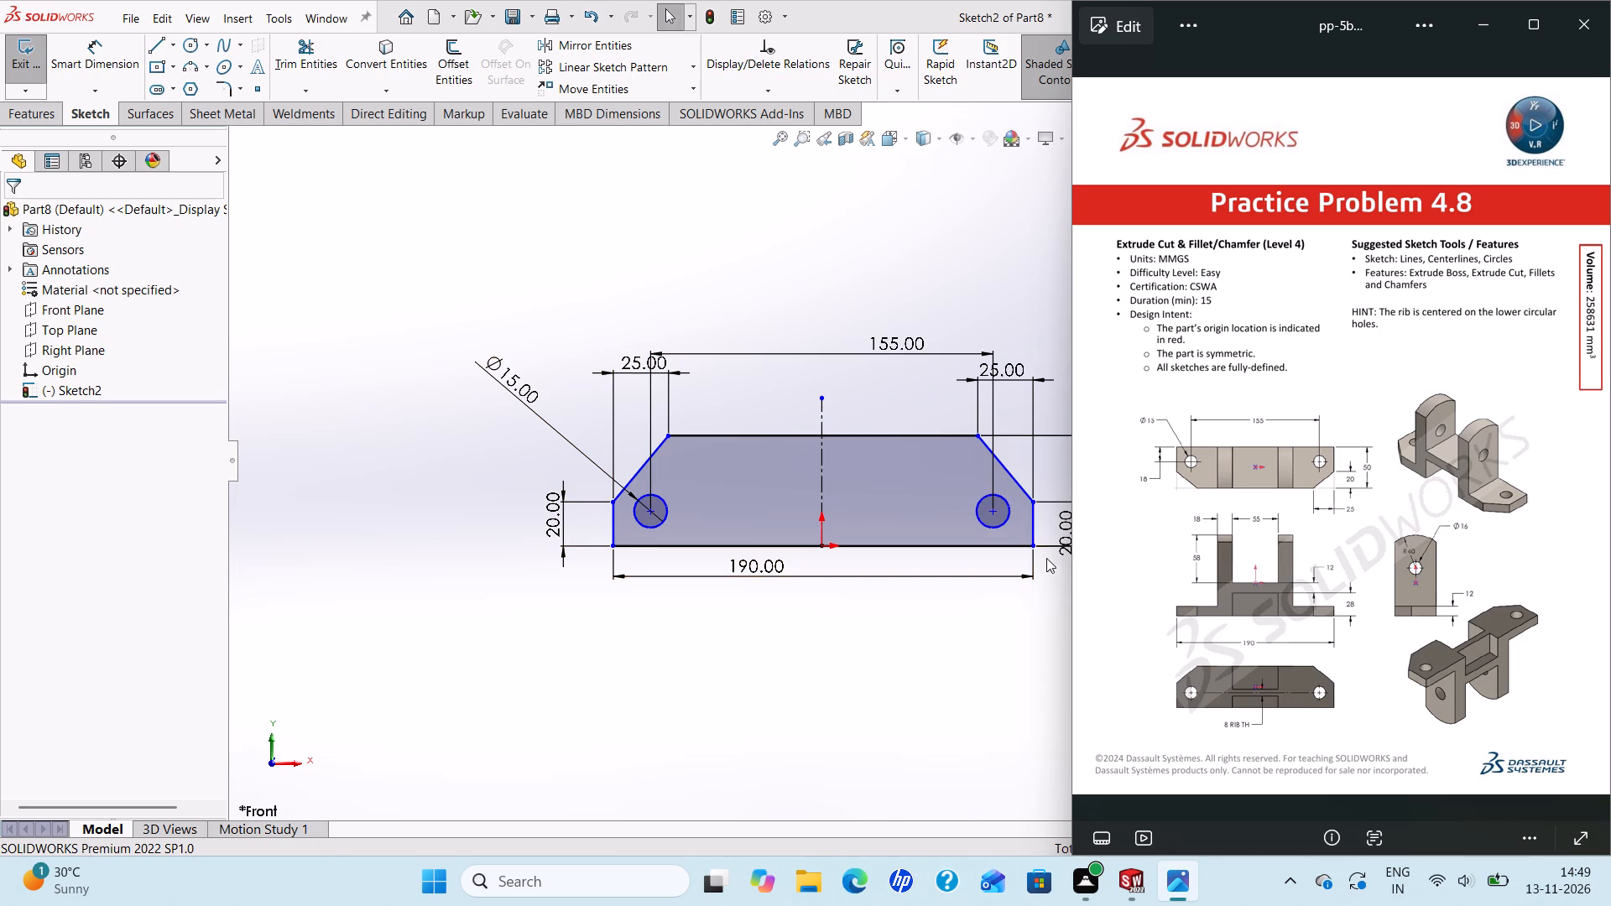
pyautogui.click(18, 111)
pyautogui.click(20, 65)
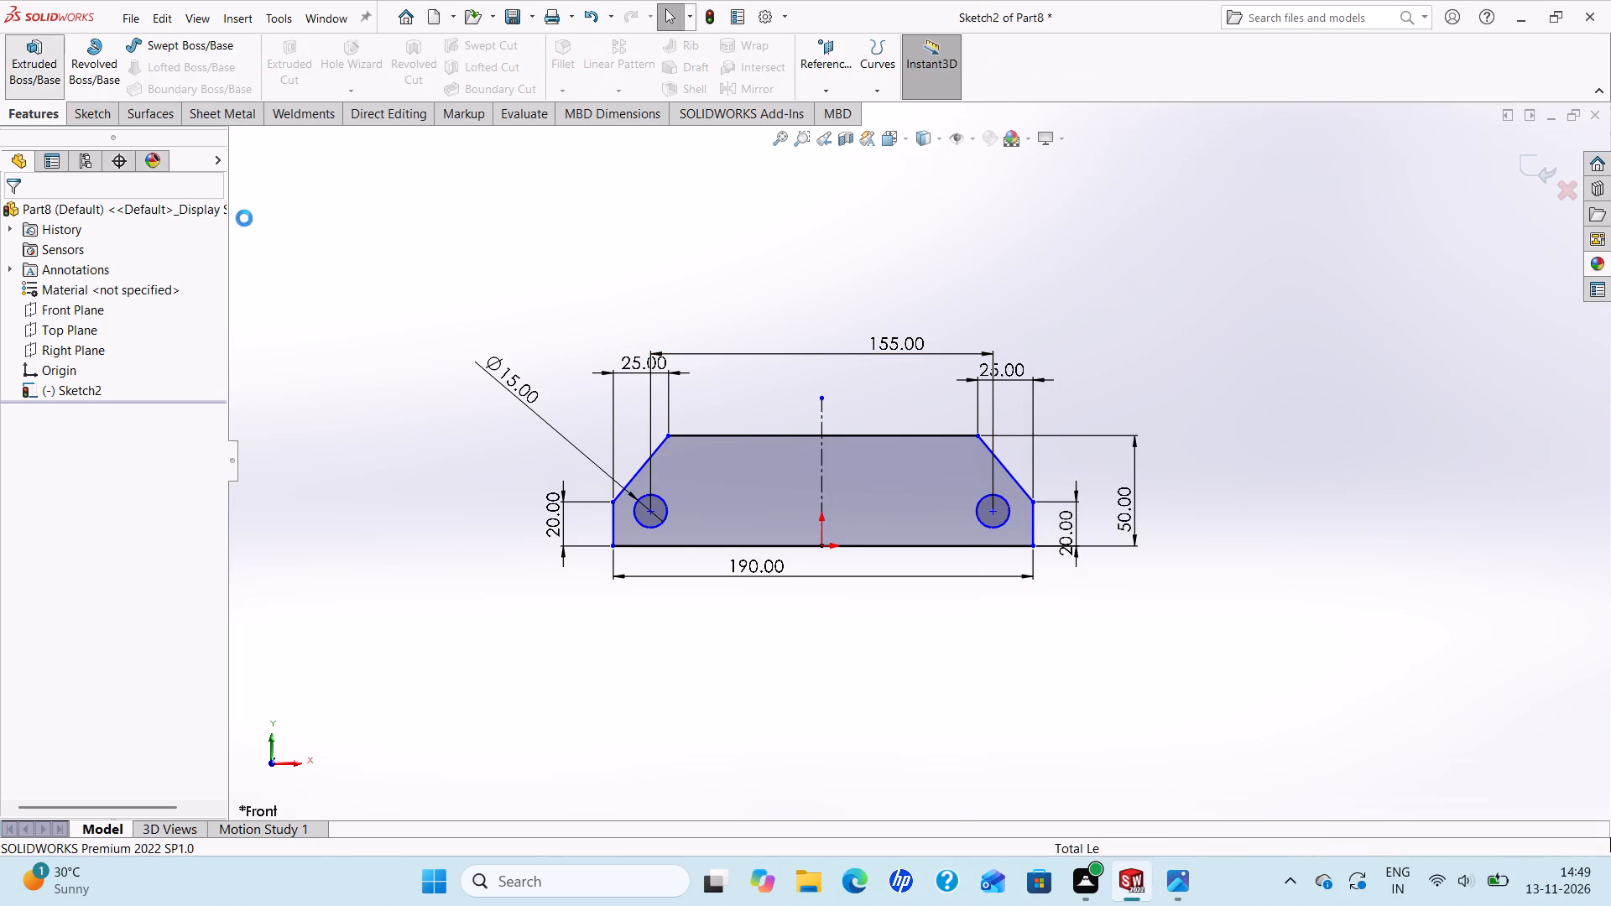
pyautogui.click(1173, 879)
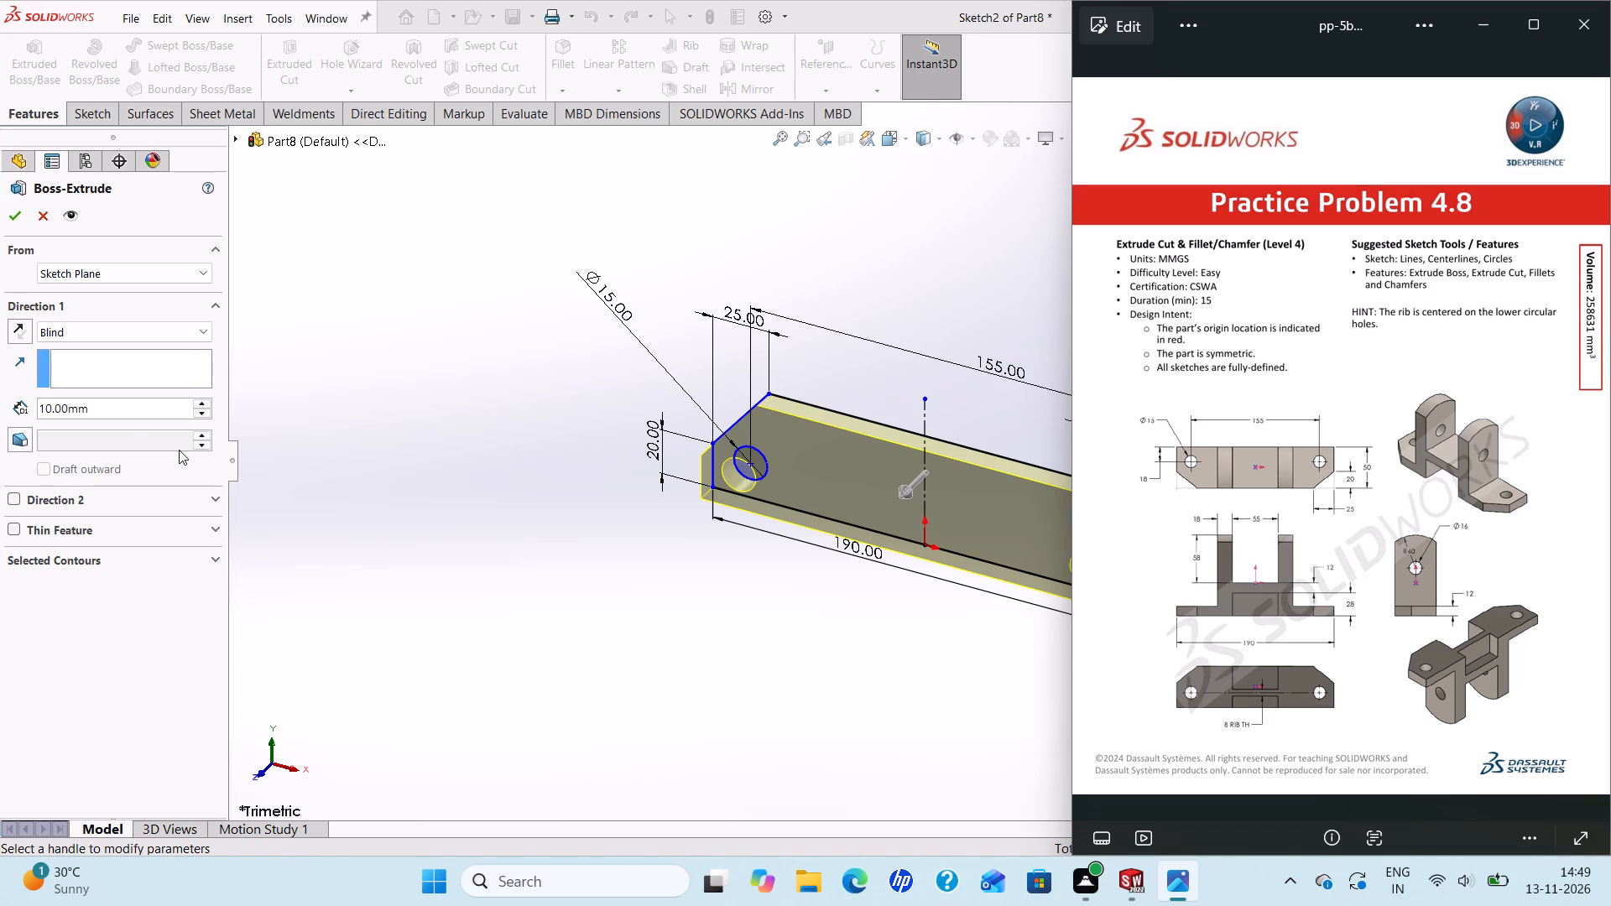
pyautogui.click(113, 409)
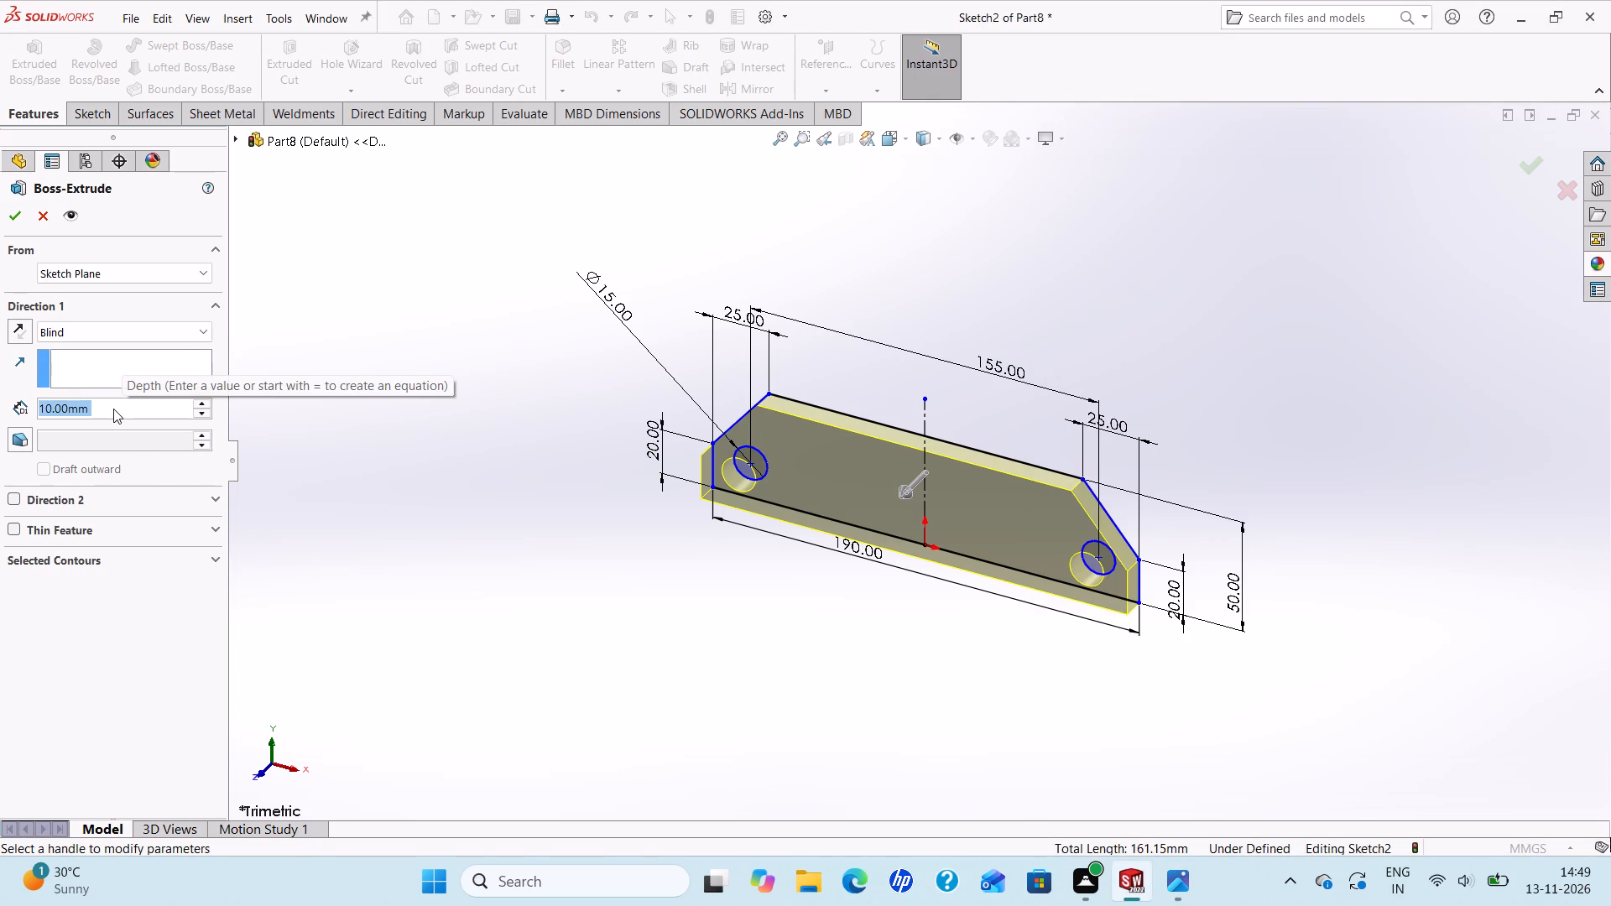
pyautogui.press('1')
pyautogui.press('4')
pyautogui.press('Return')
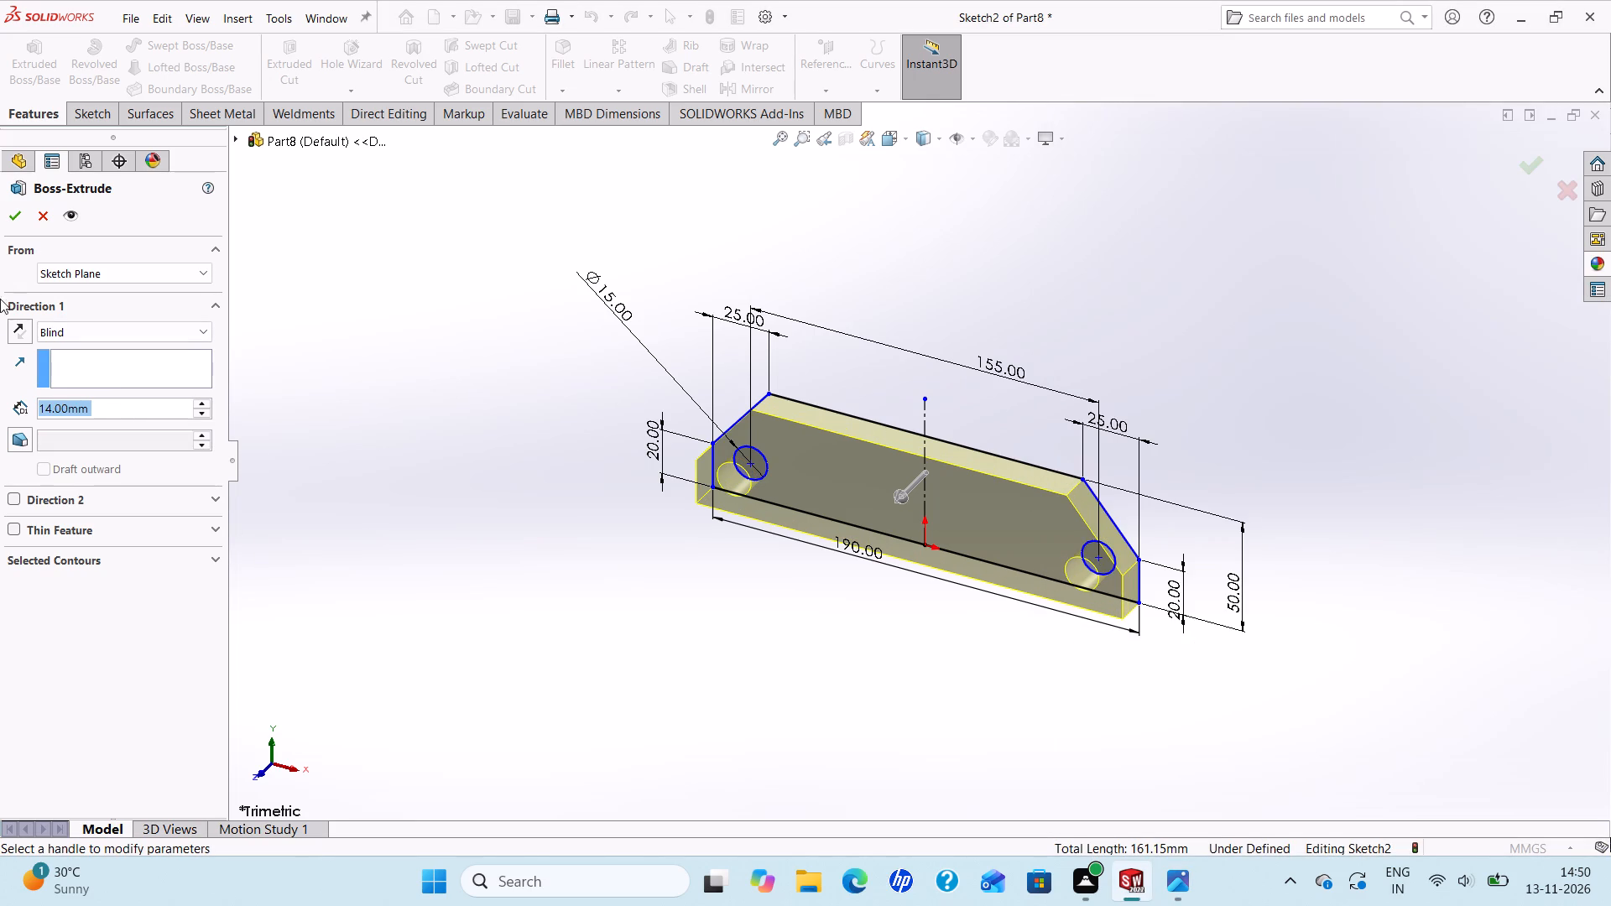
pyautogui.click(13, 219)
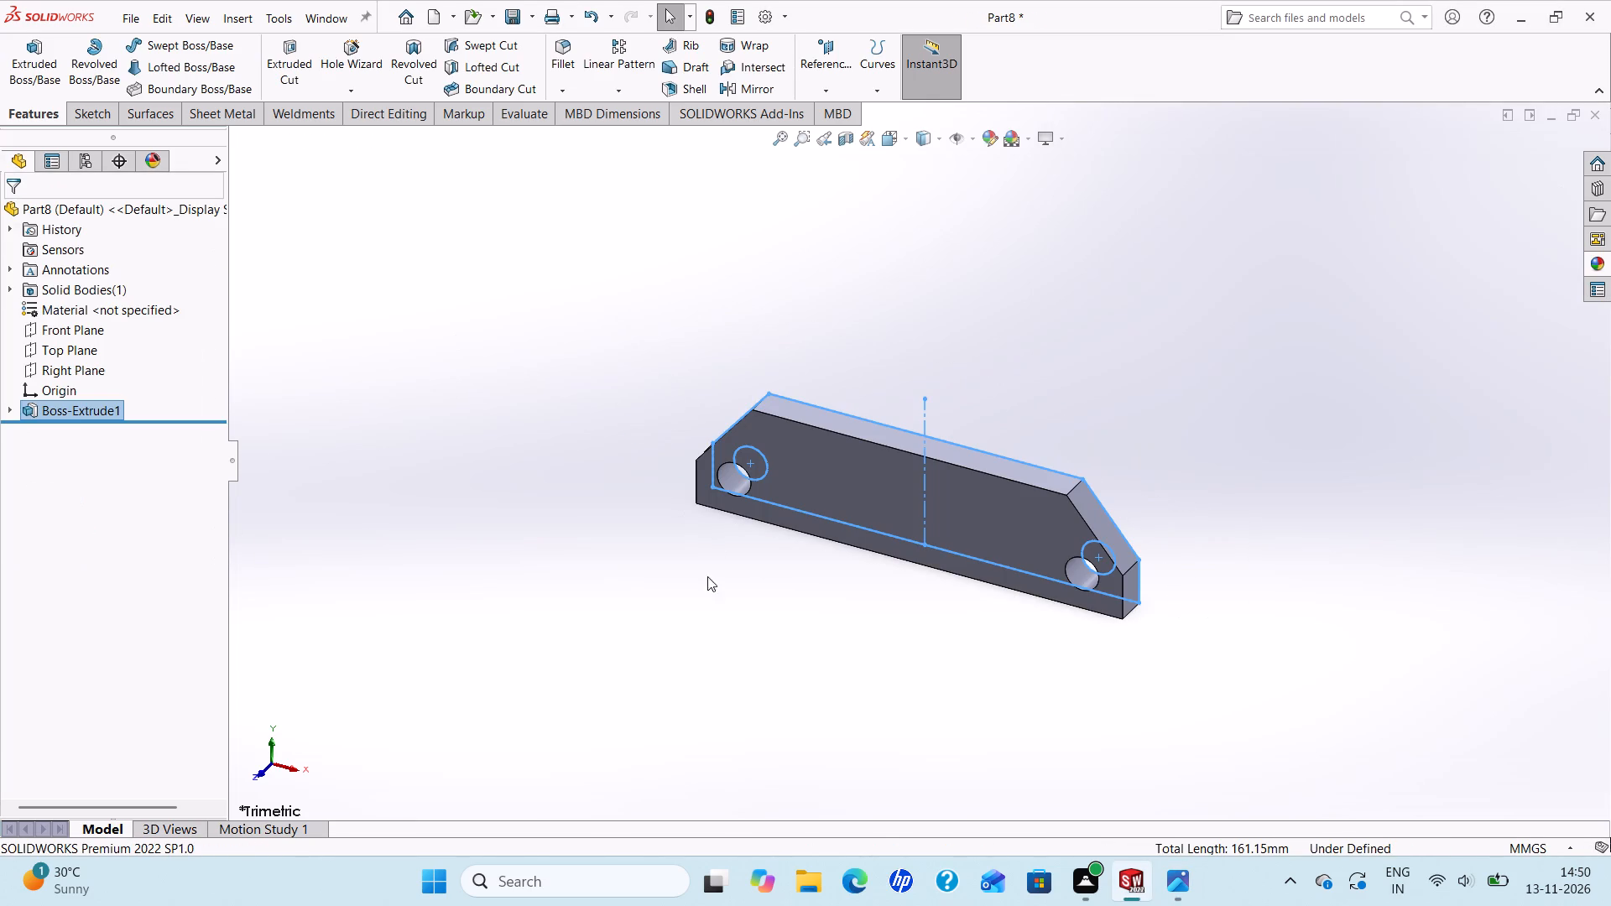
# Check and close the practice drawing, and start a sketch on the plate's long narrow face between the two angled corners.
pyautogui.click(1171, 895)
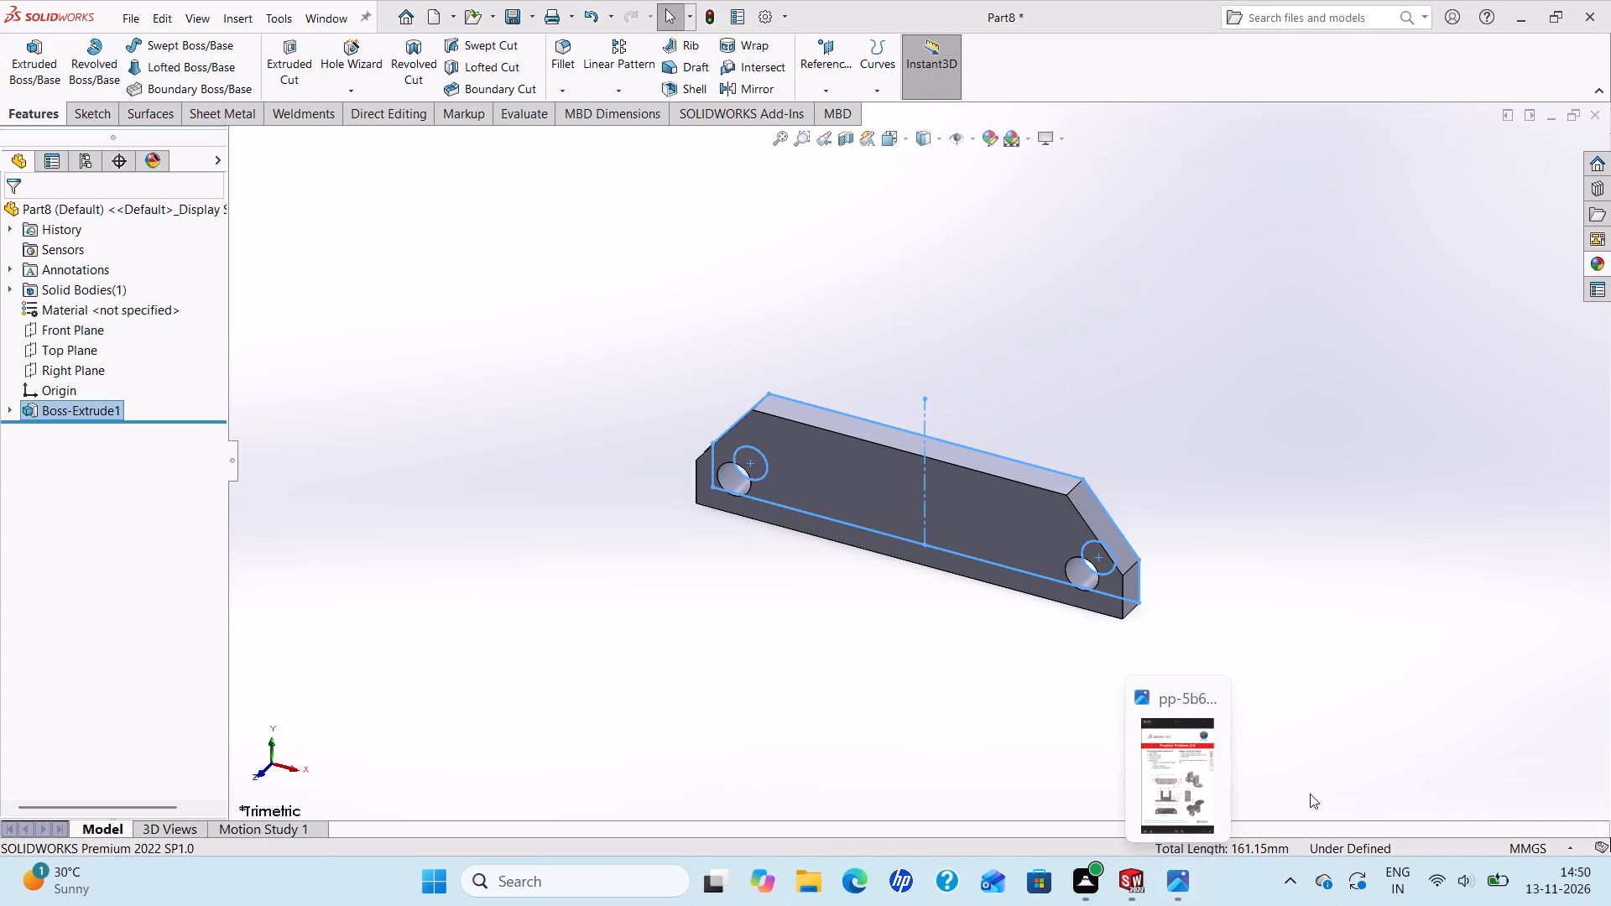
pyautogui.click(1179, 879)
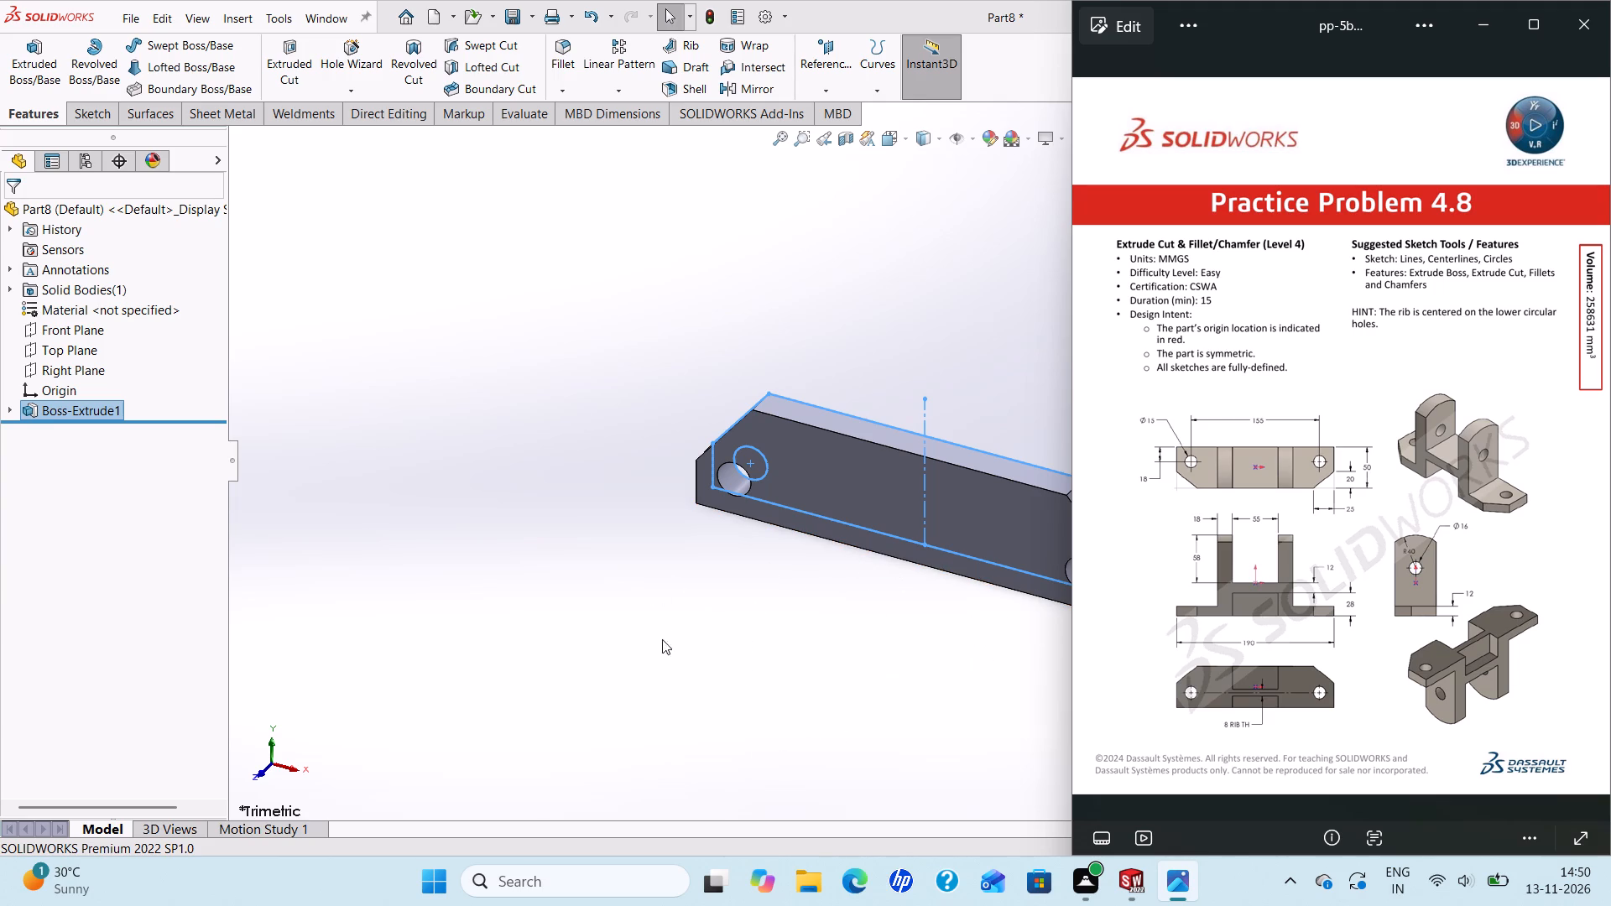
pyautogui.press('Escape')
pyautogui.press('Escape')
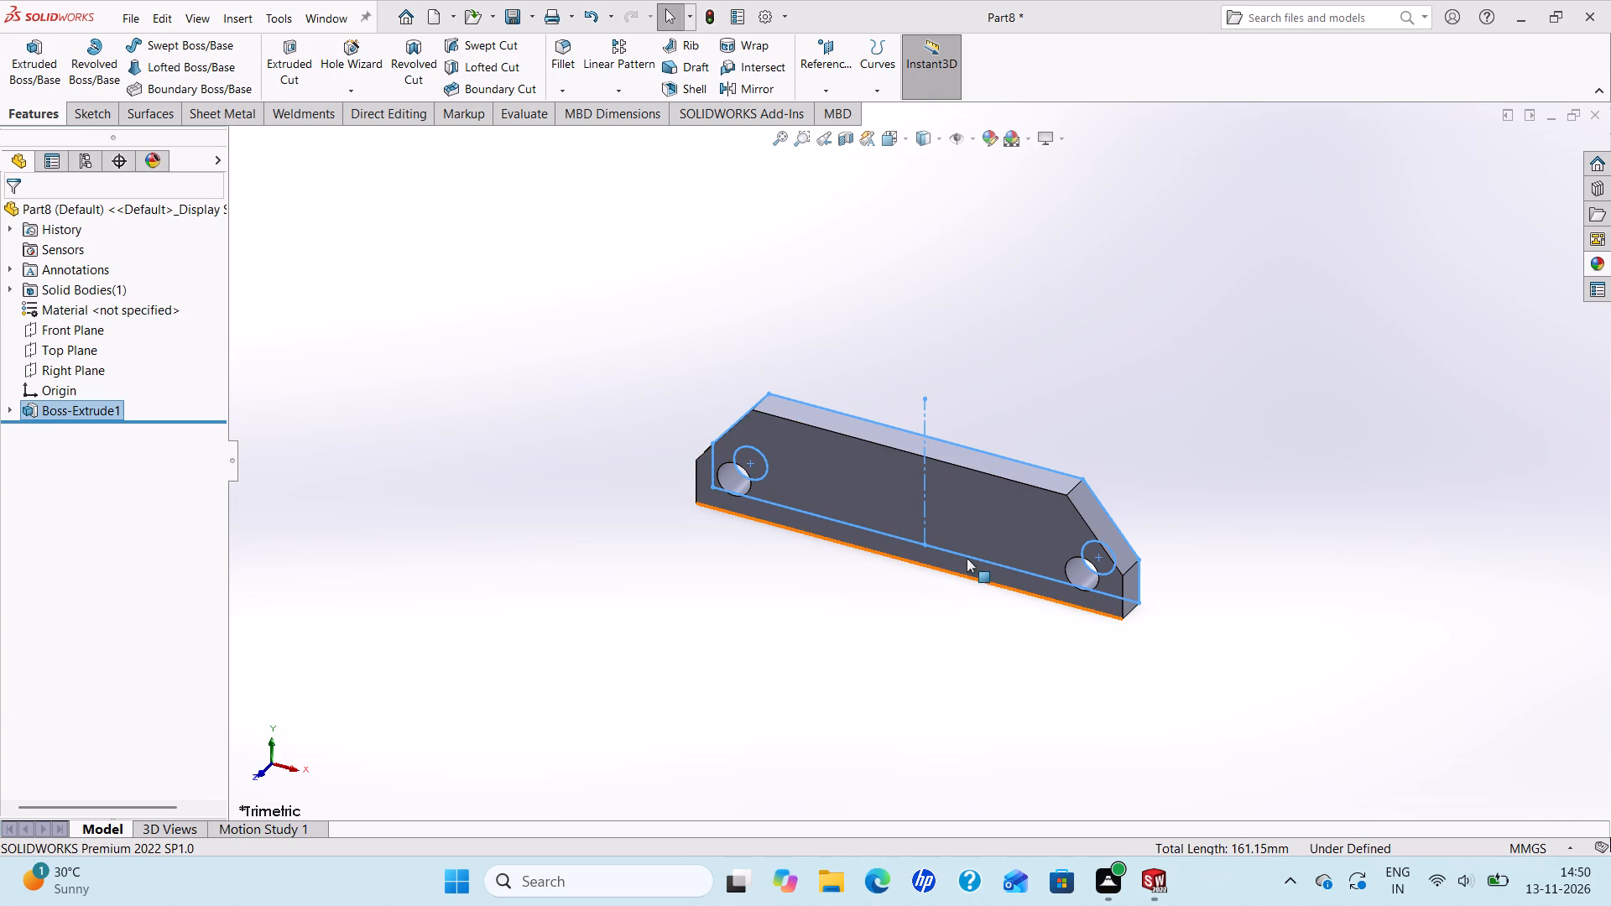
pyautogui.moveTo(964, 494); pyautogui.dragTo(964, 633, button='middle')
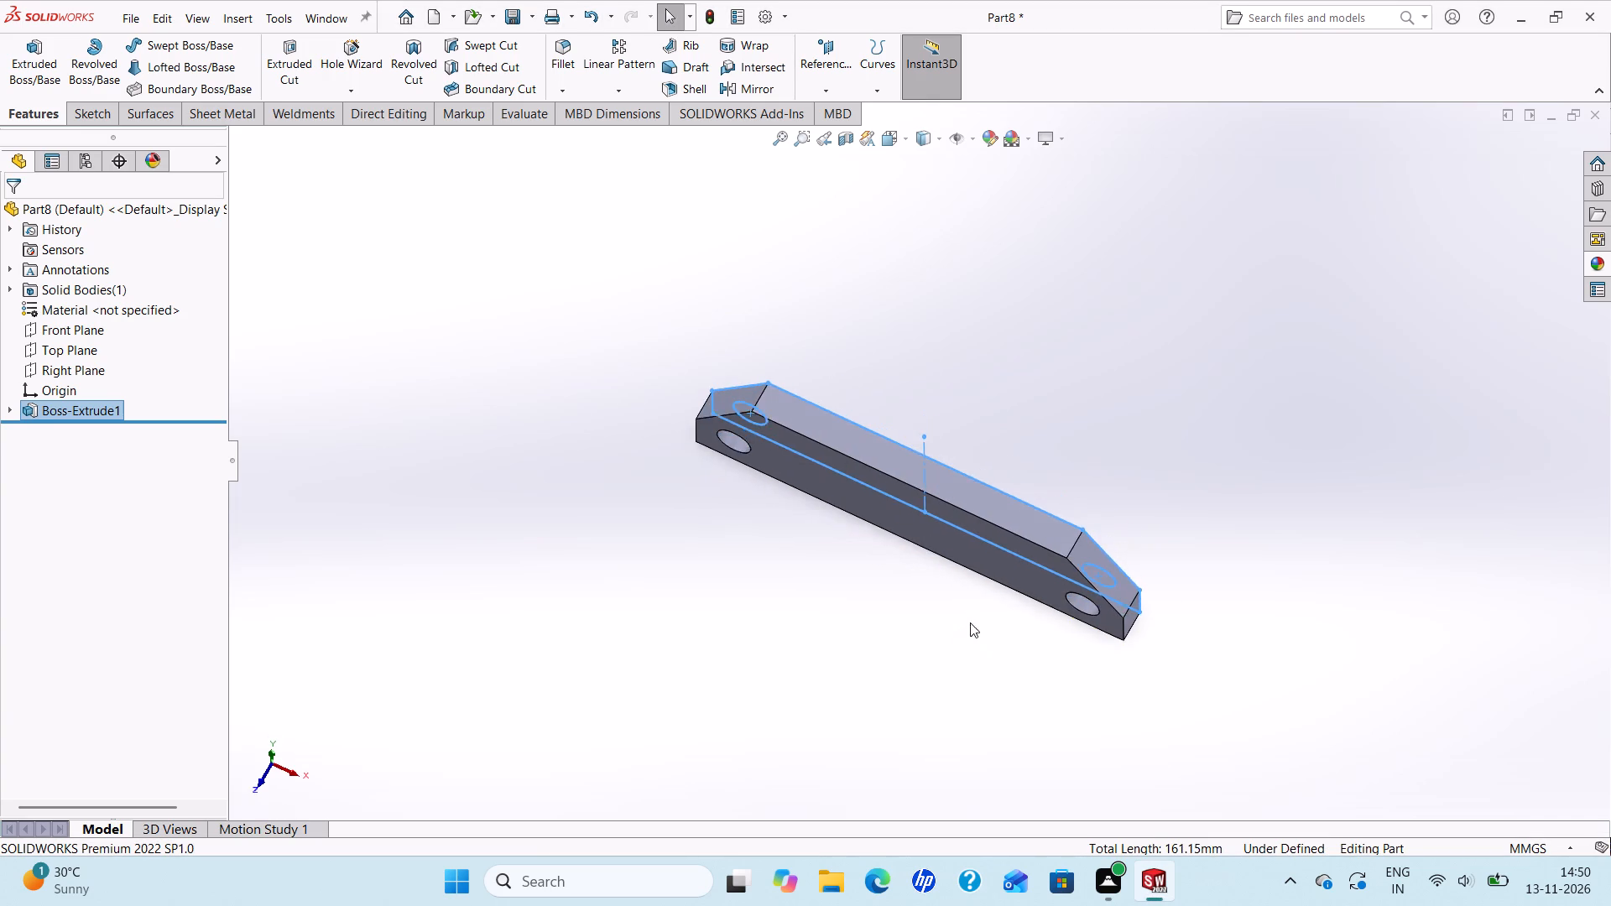
pyautogui.scroll(-1, 974, 617)
pyautogui.press('Escape')
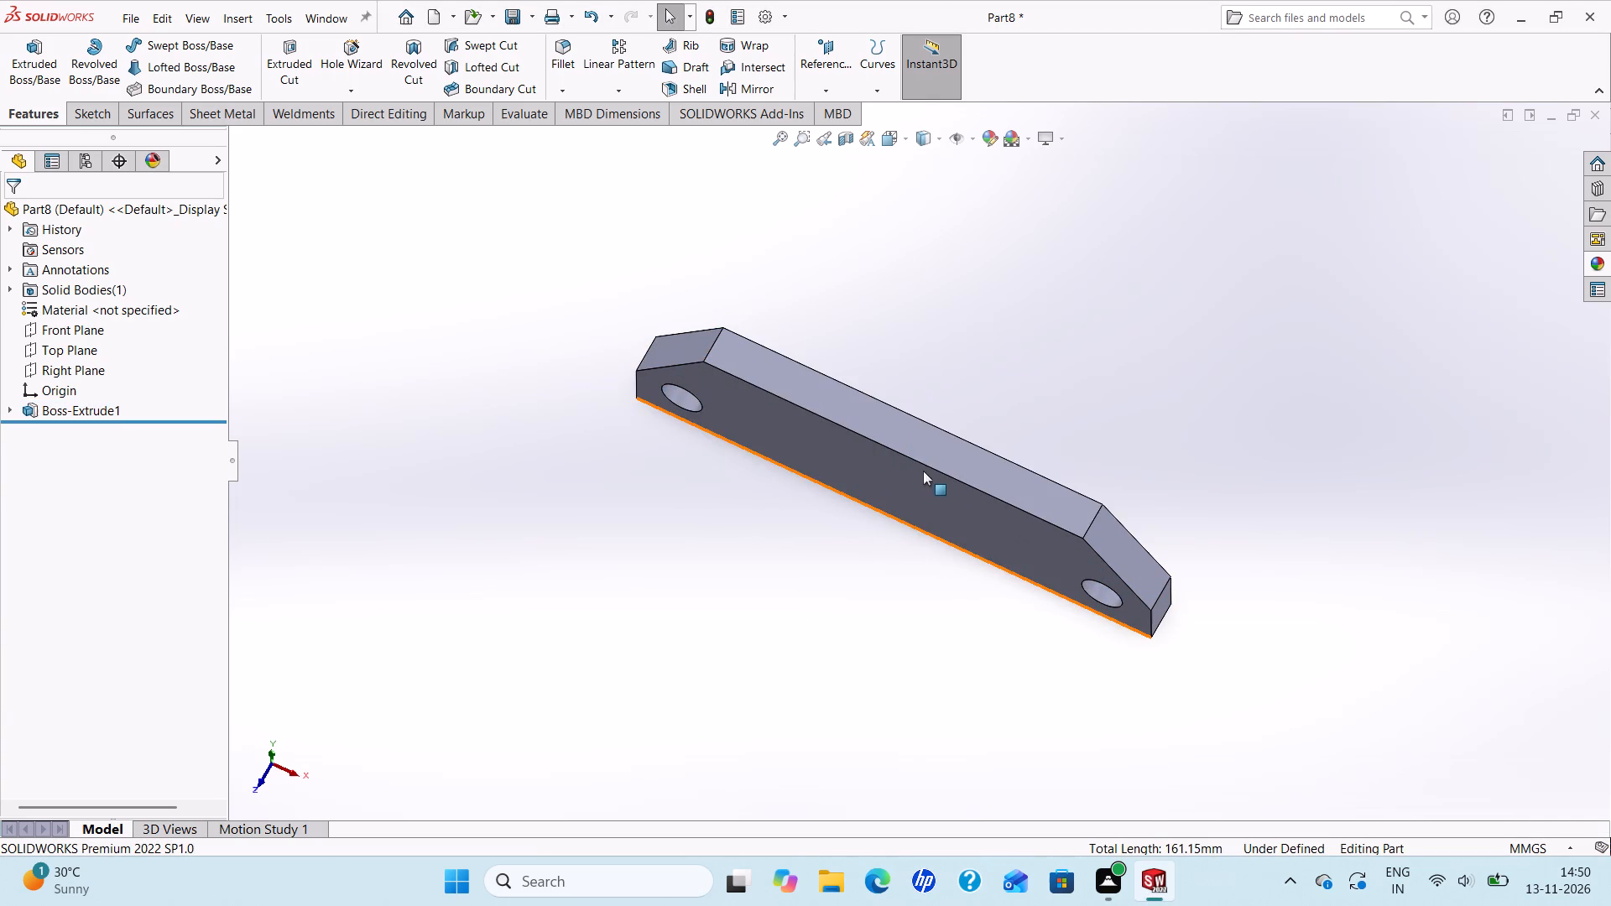
pyautogui.click(945, 456)
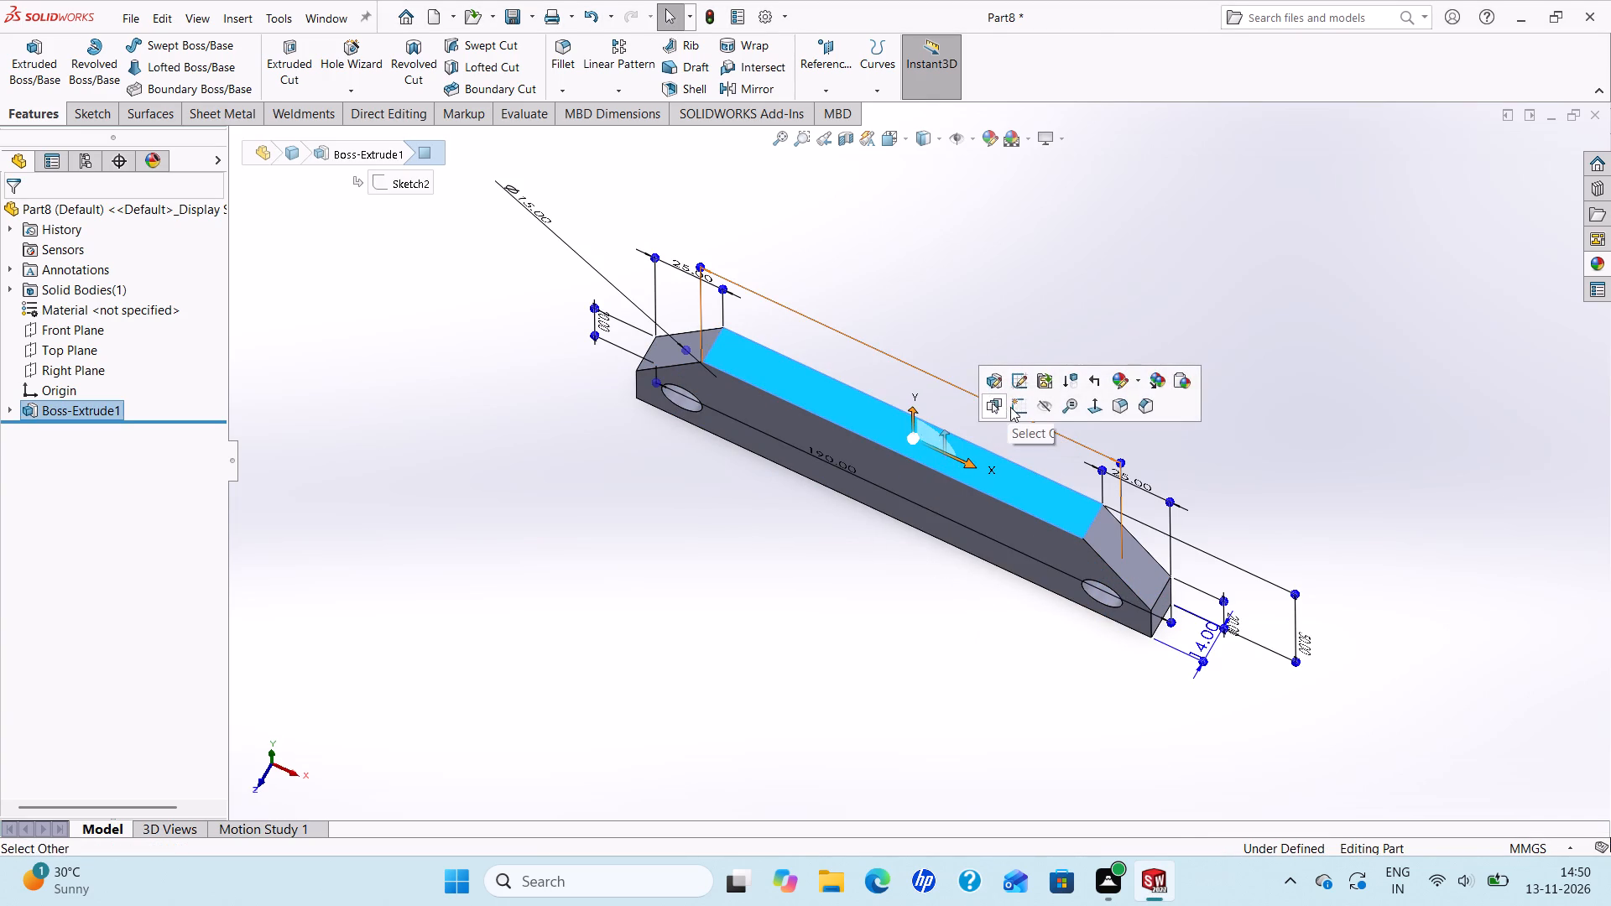
pyautogui.click(1011, 407)
pyautogui.scroll(2, 997, 452)
pyautogui.scroll(-1, 1003, 435)
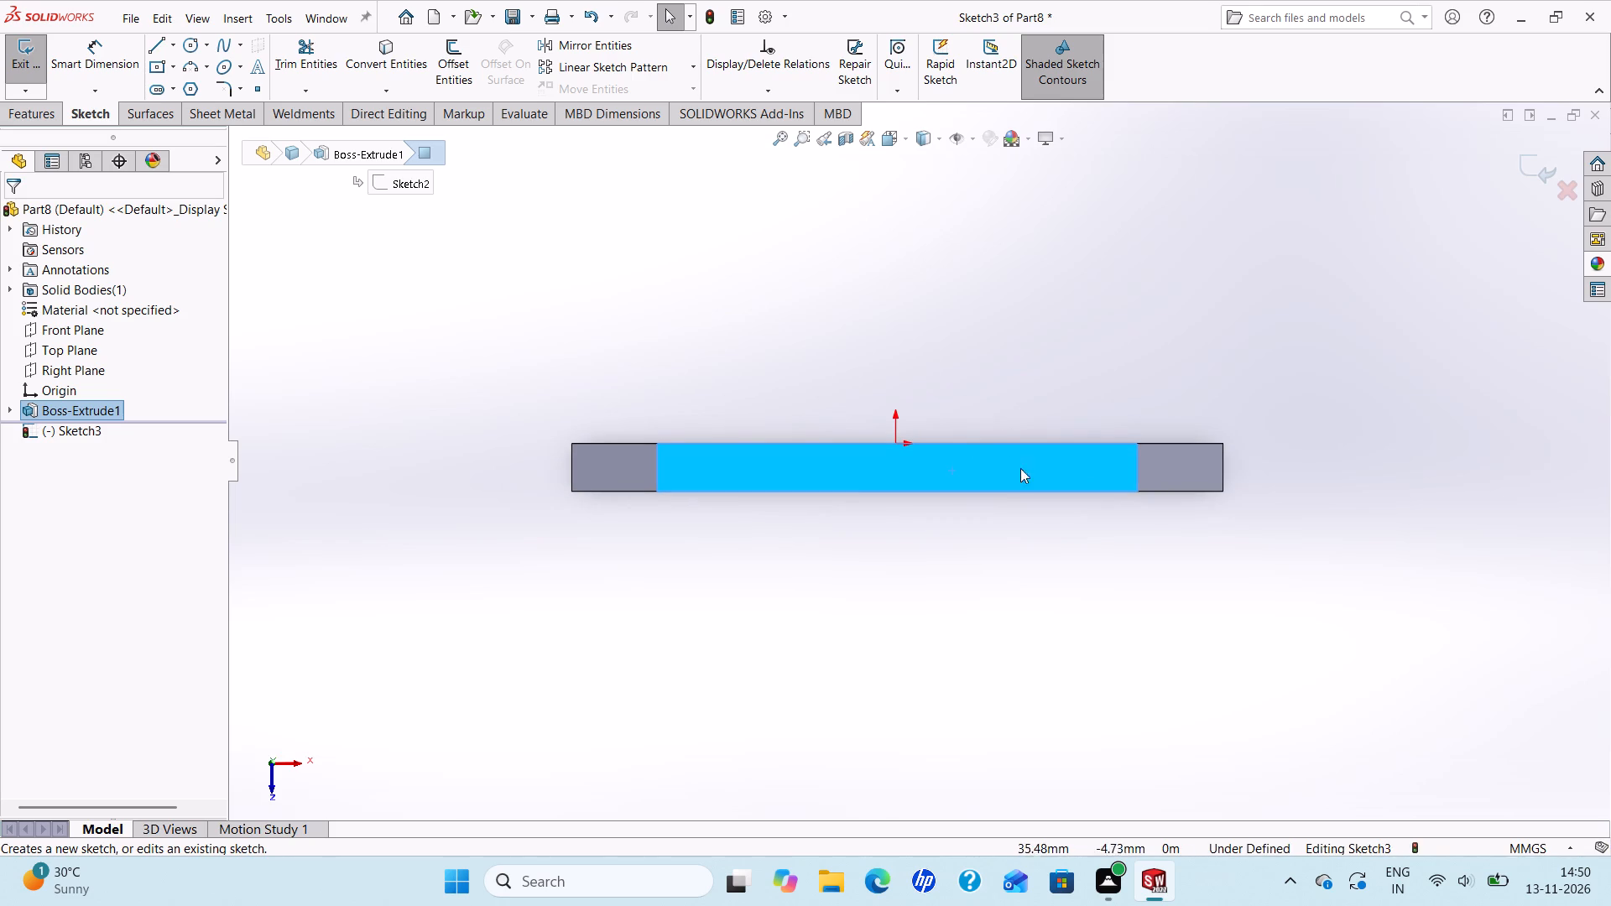
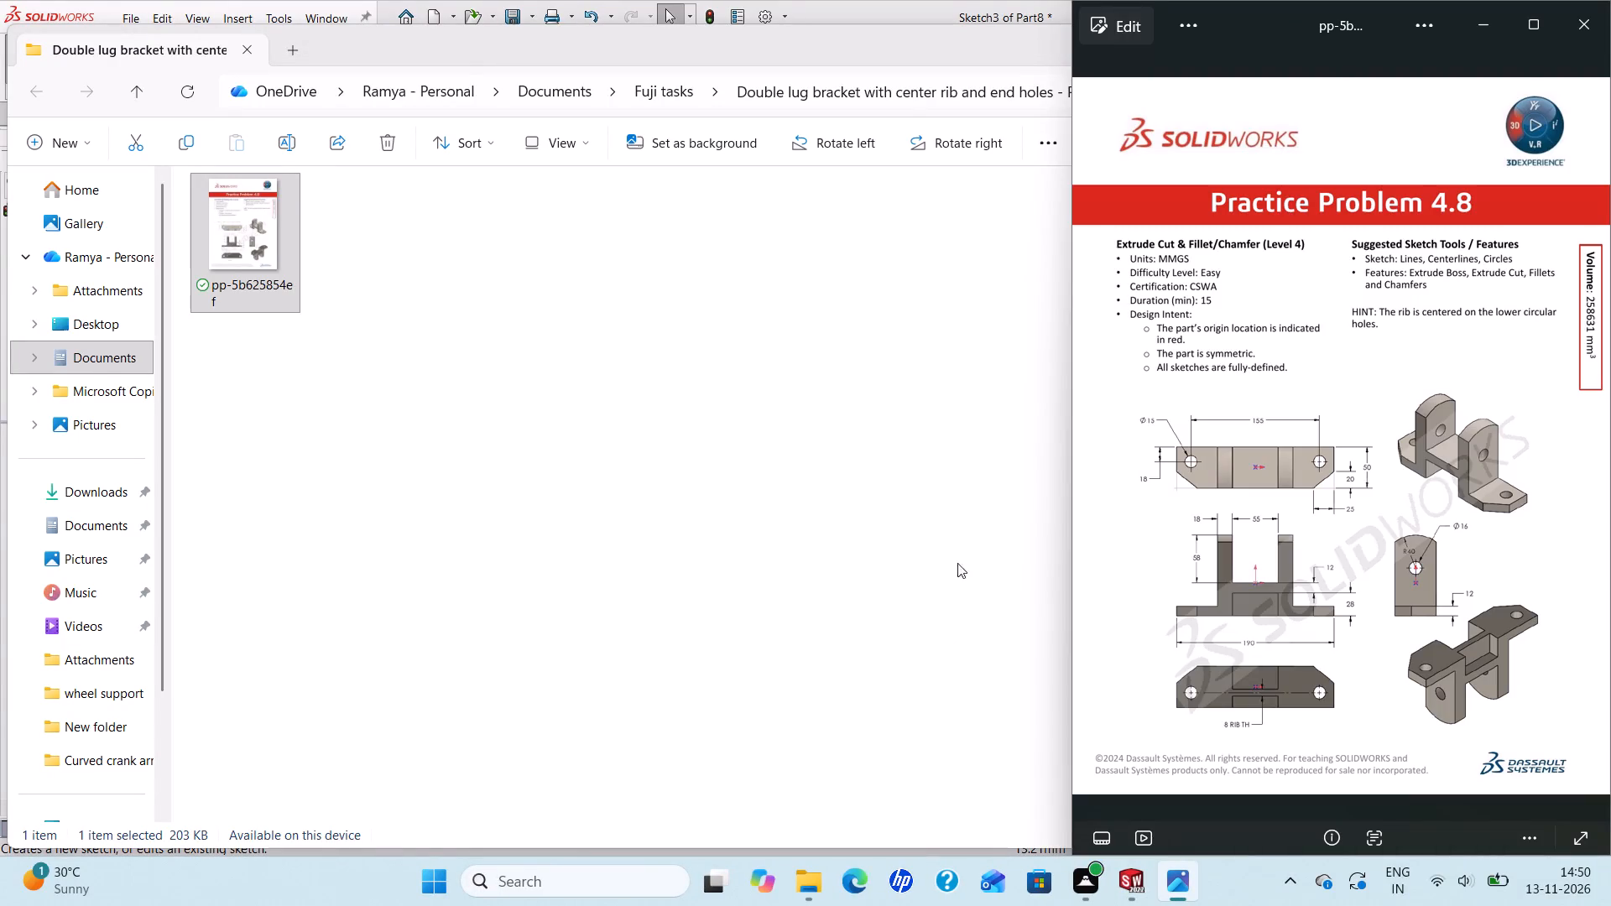
# Close the File Explorer window holding the practice drawing file and return to the open sketch in SOLIDWORKS.
pyautogui.click(872, 549)
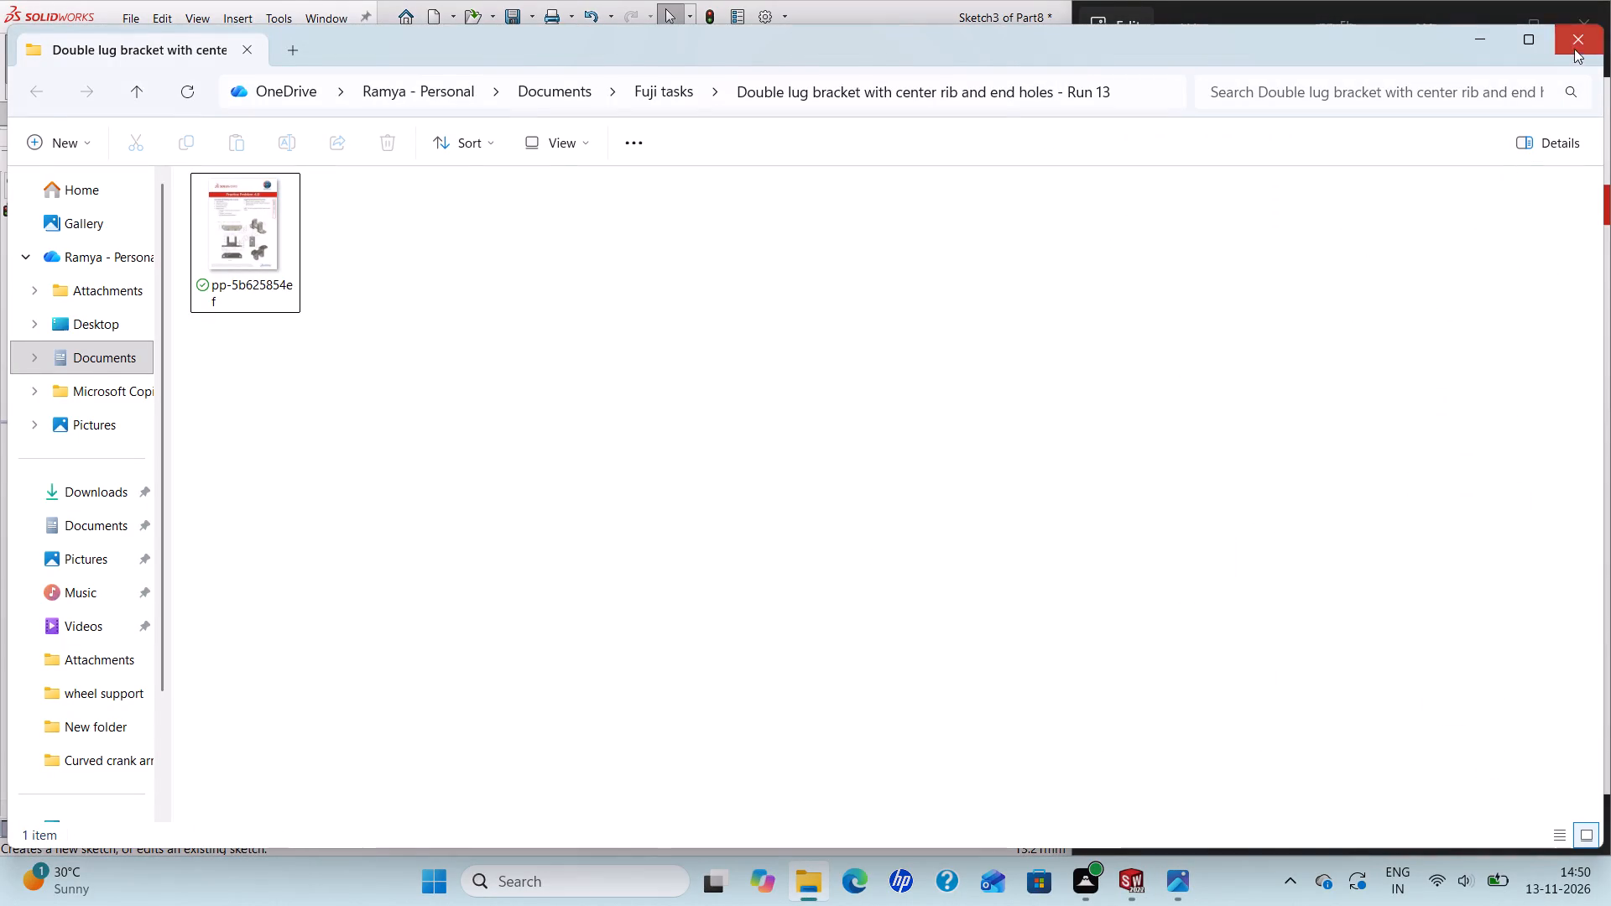
pyautogui.click(1574, 49)
pyautogui.click(375, 531)
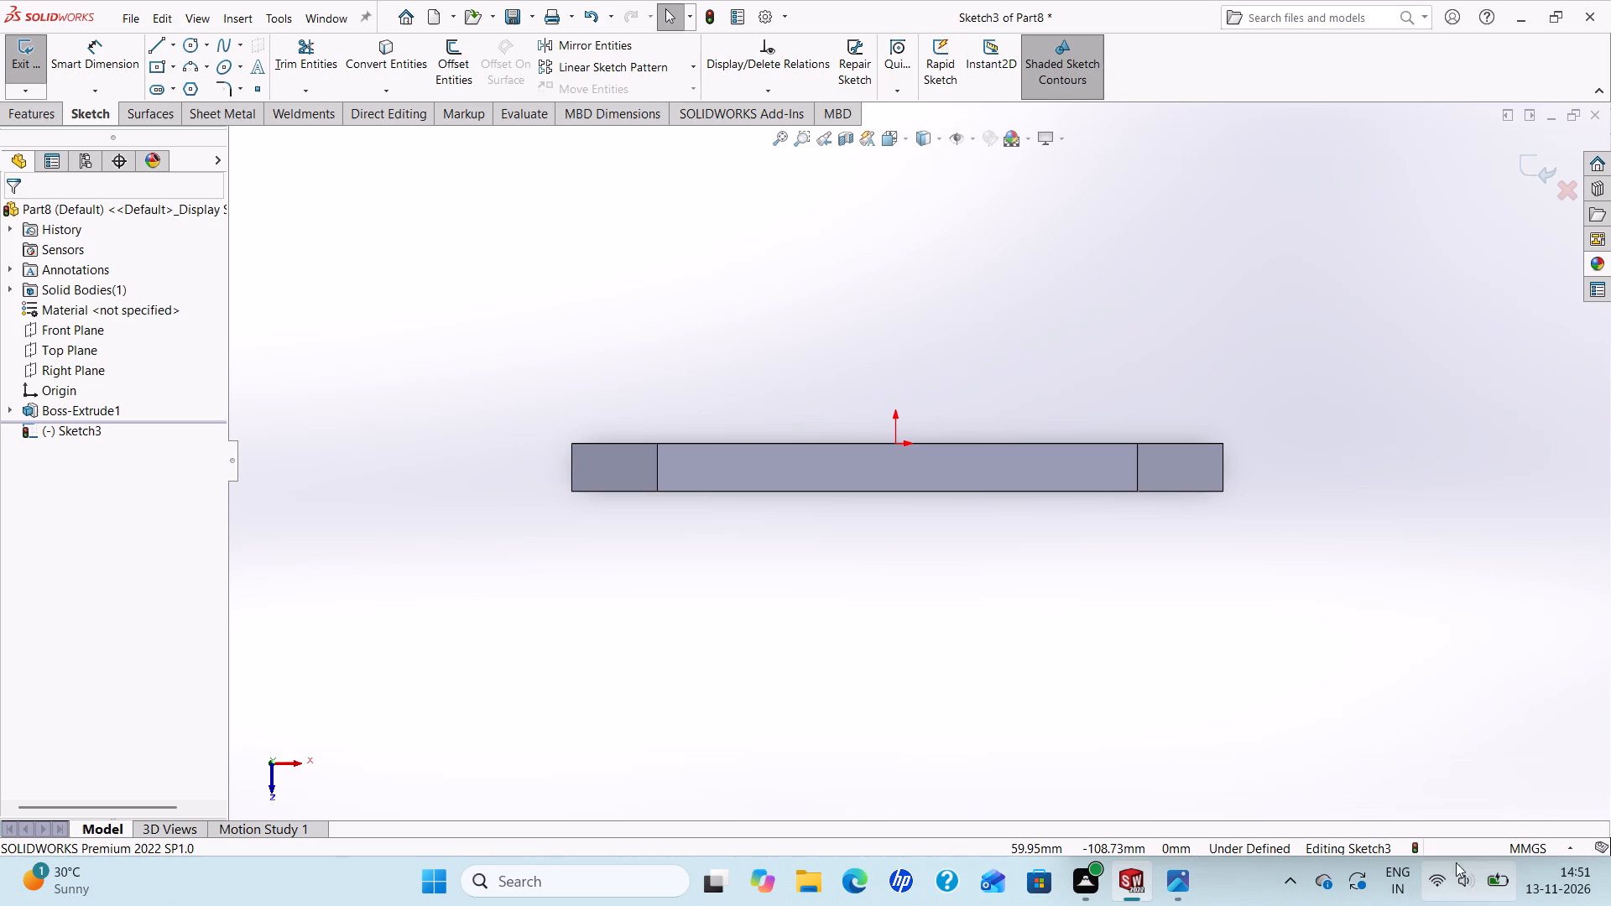
# Check the practice drawing and draw a corner rectangle about 84 mm wide and 49 mm high, standing on the plate's upper edge.
pyautogui.click(1172, 877)
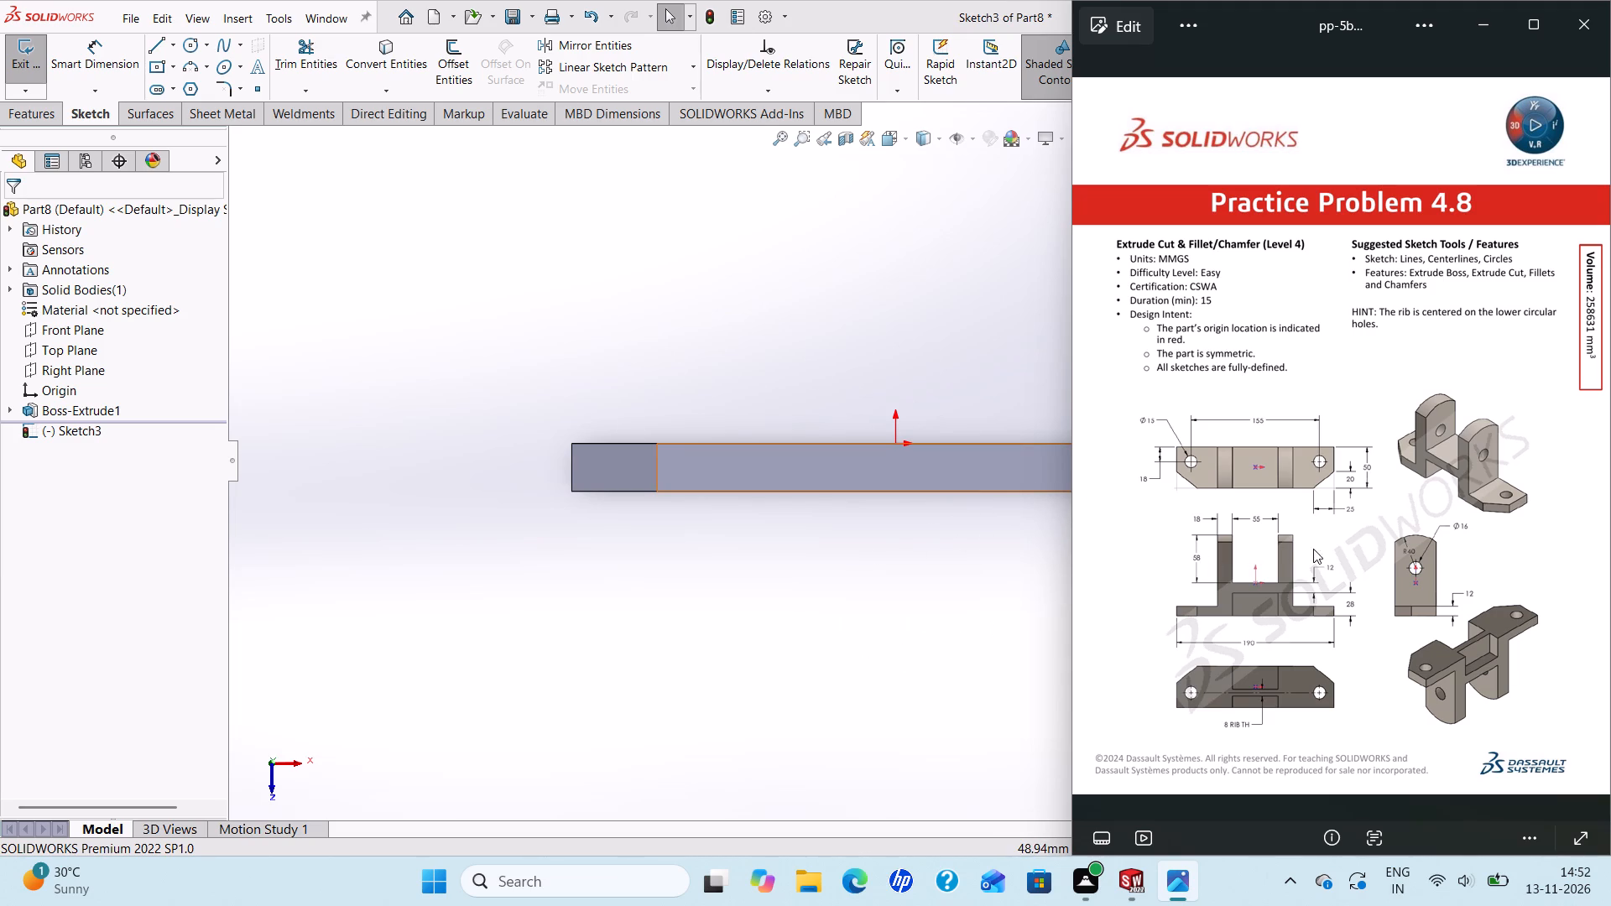
pyautogui.scroll(-1, 1436, 594)
pyautogui.scroll(3, 1411, 577)
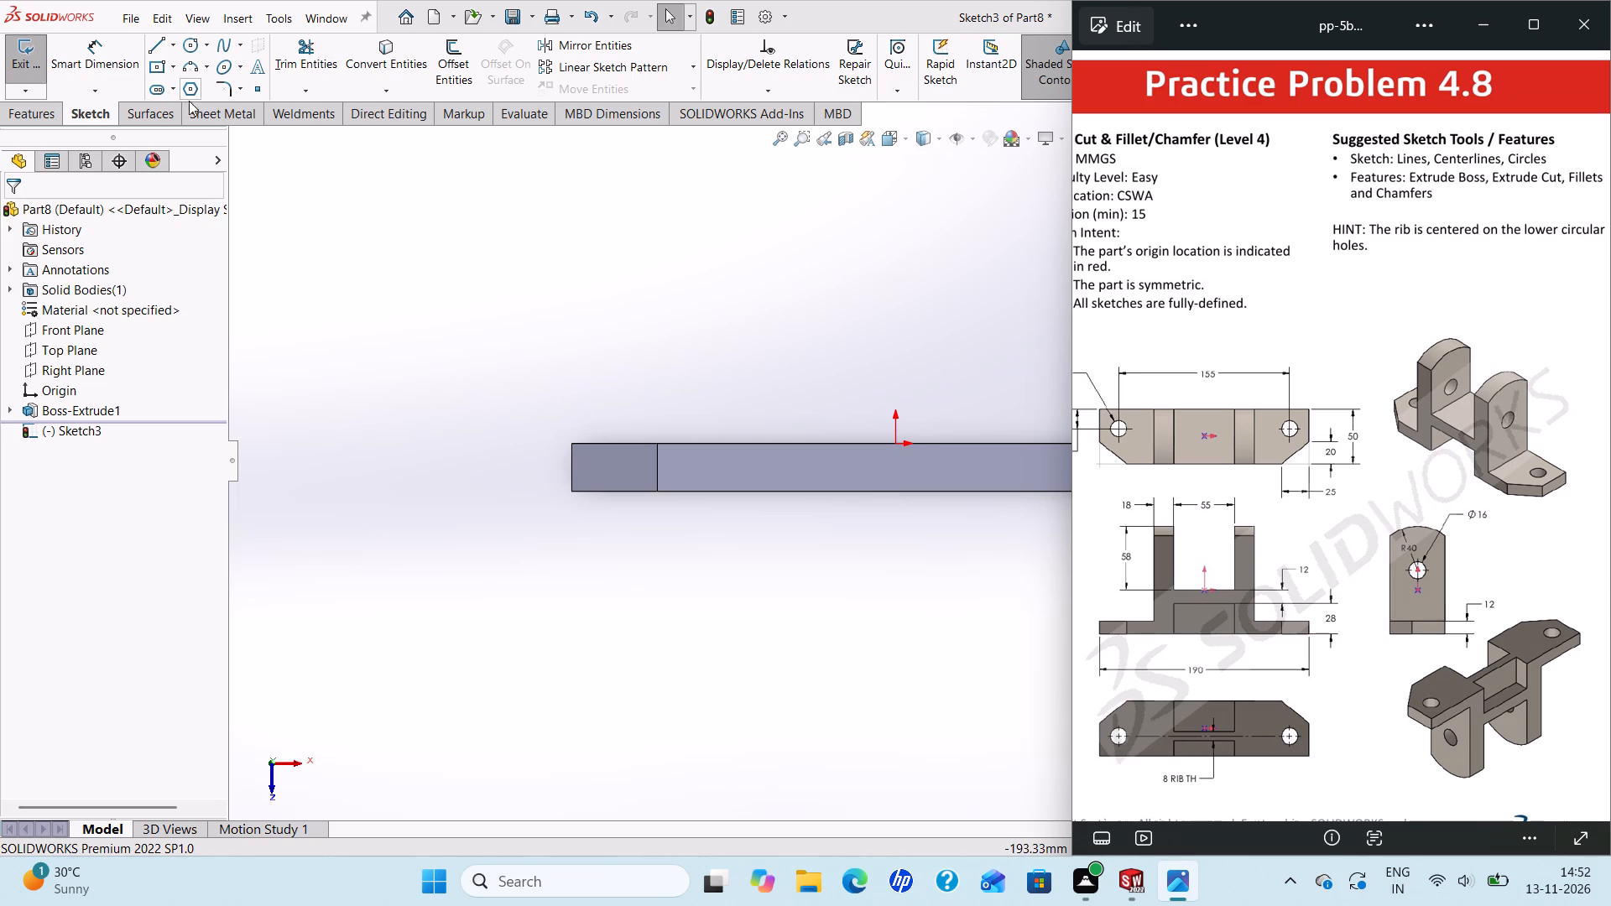
pyautogui.click(172, 72)
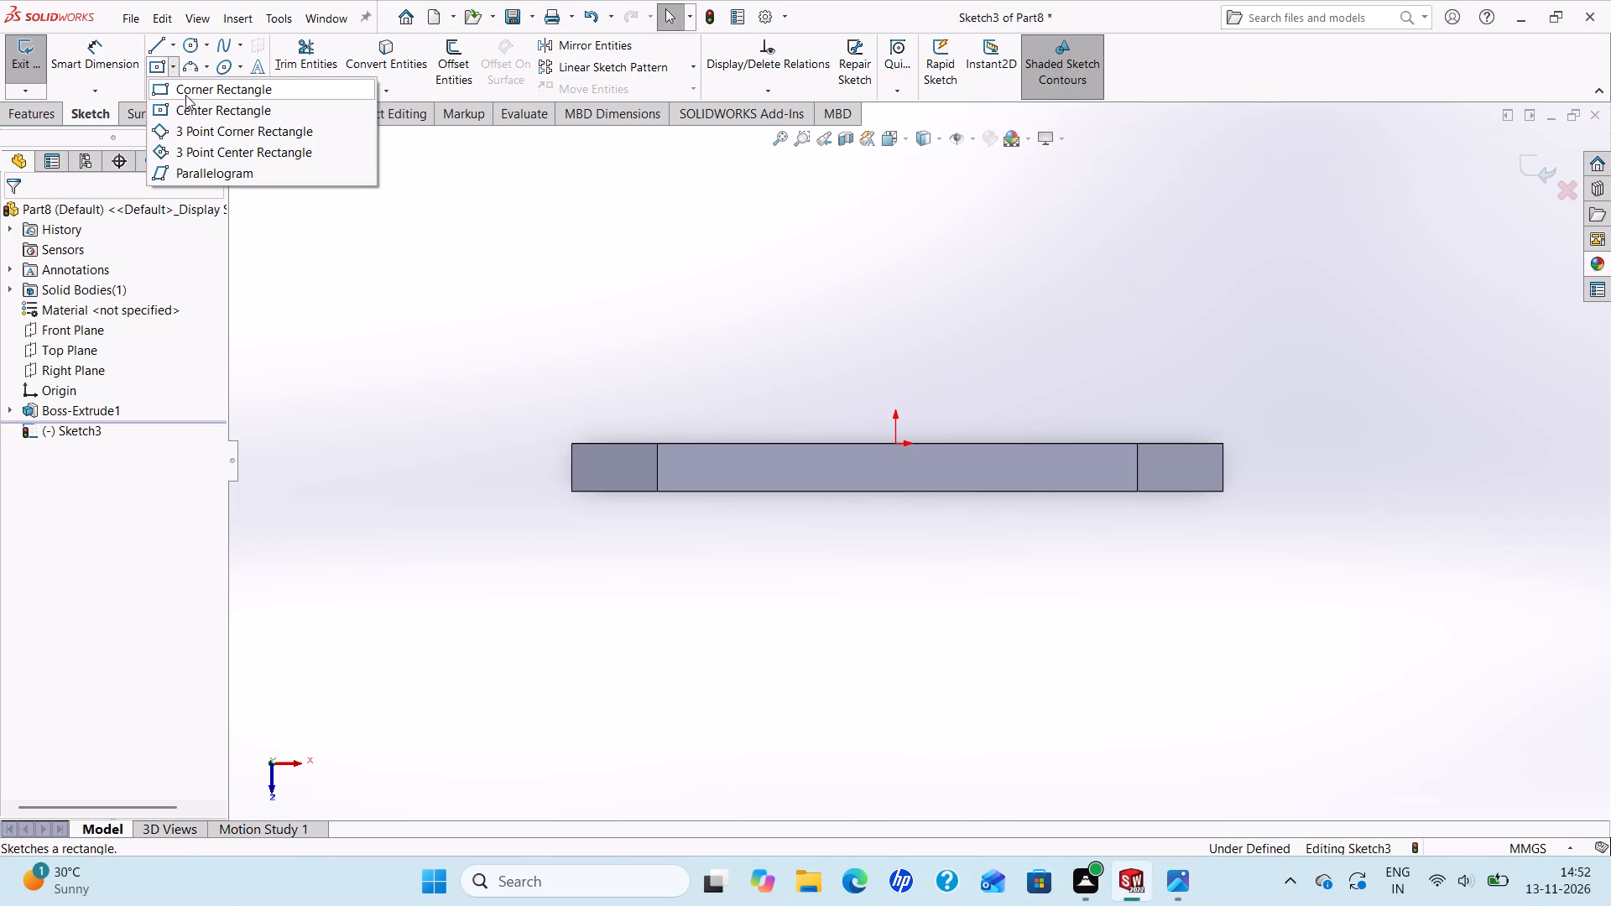
pyautogui.click(194, 85)
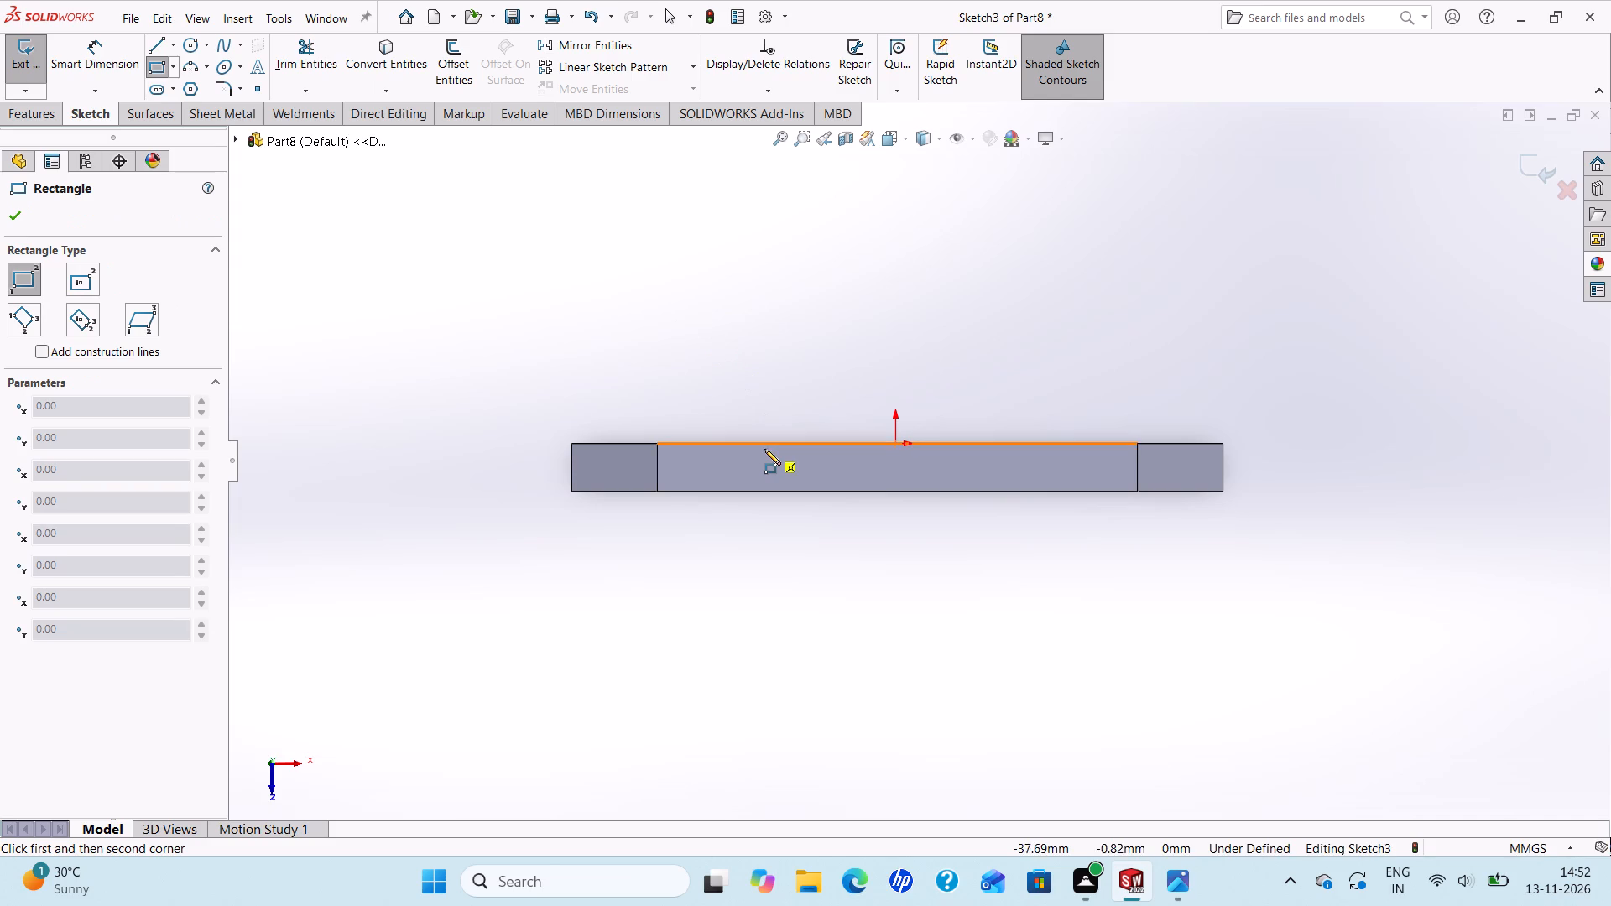
pyautogui.click(761, 443)
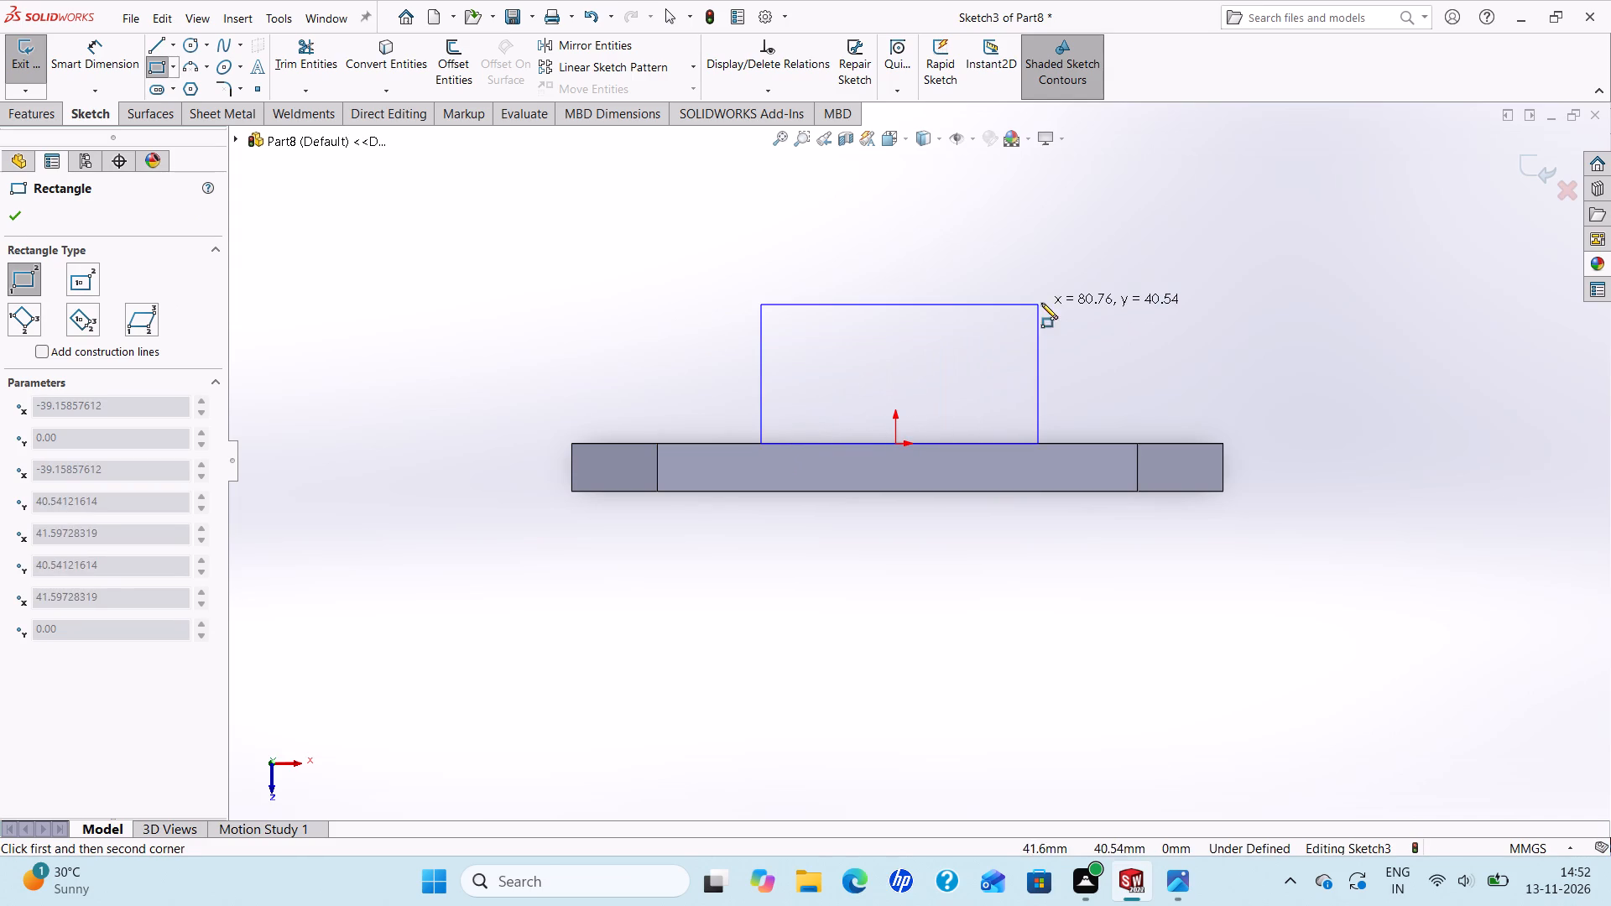
pyautogui.click(1049, 276)
pyautogui.rightClick(1049, 276)
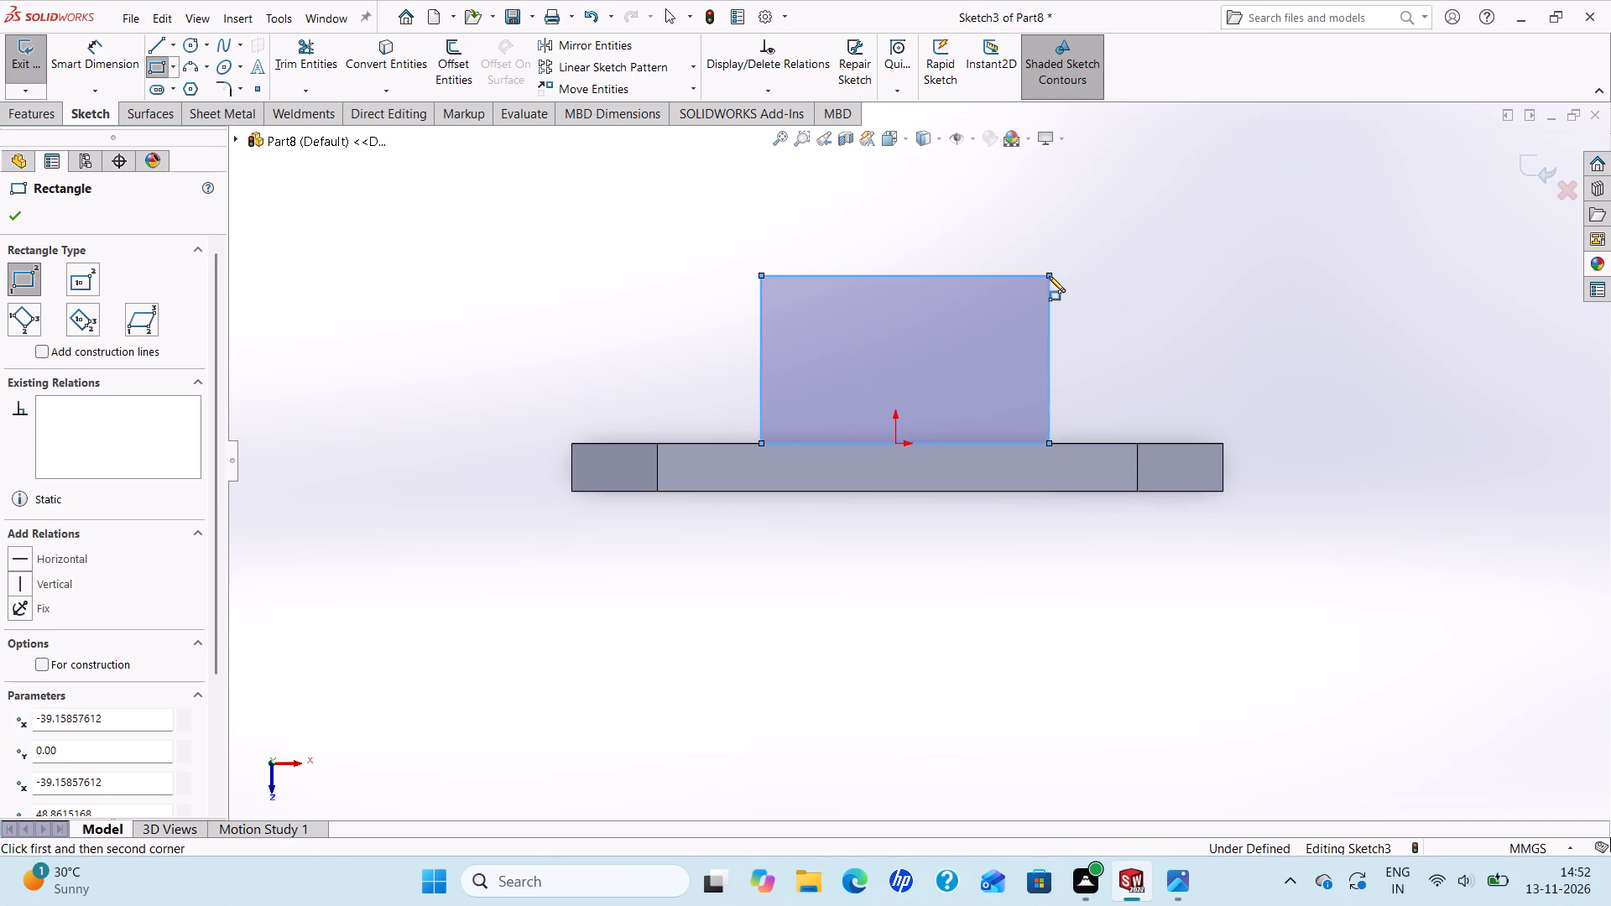
pyautogui.click(1085, 295)
pyautogui.scroll(2, 1134, 361)
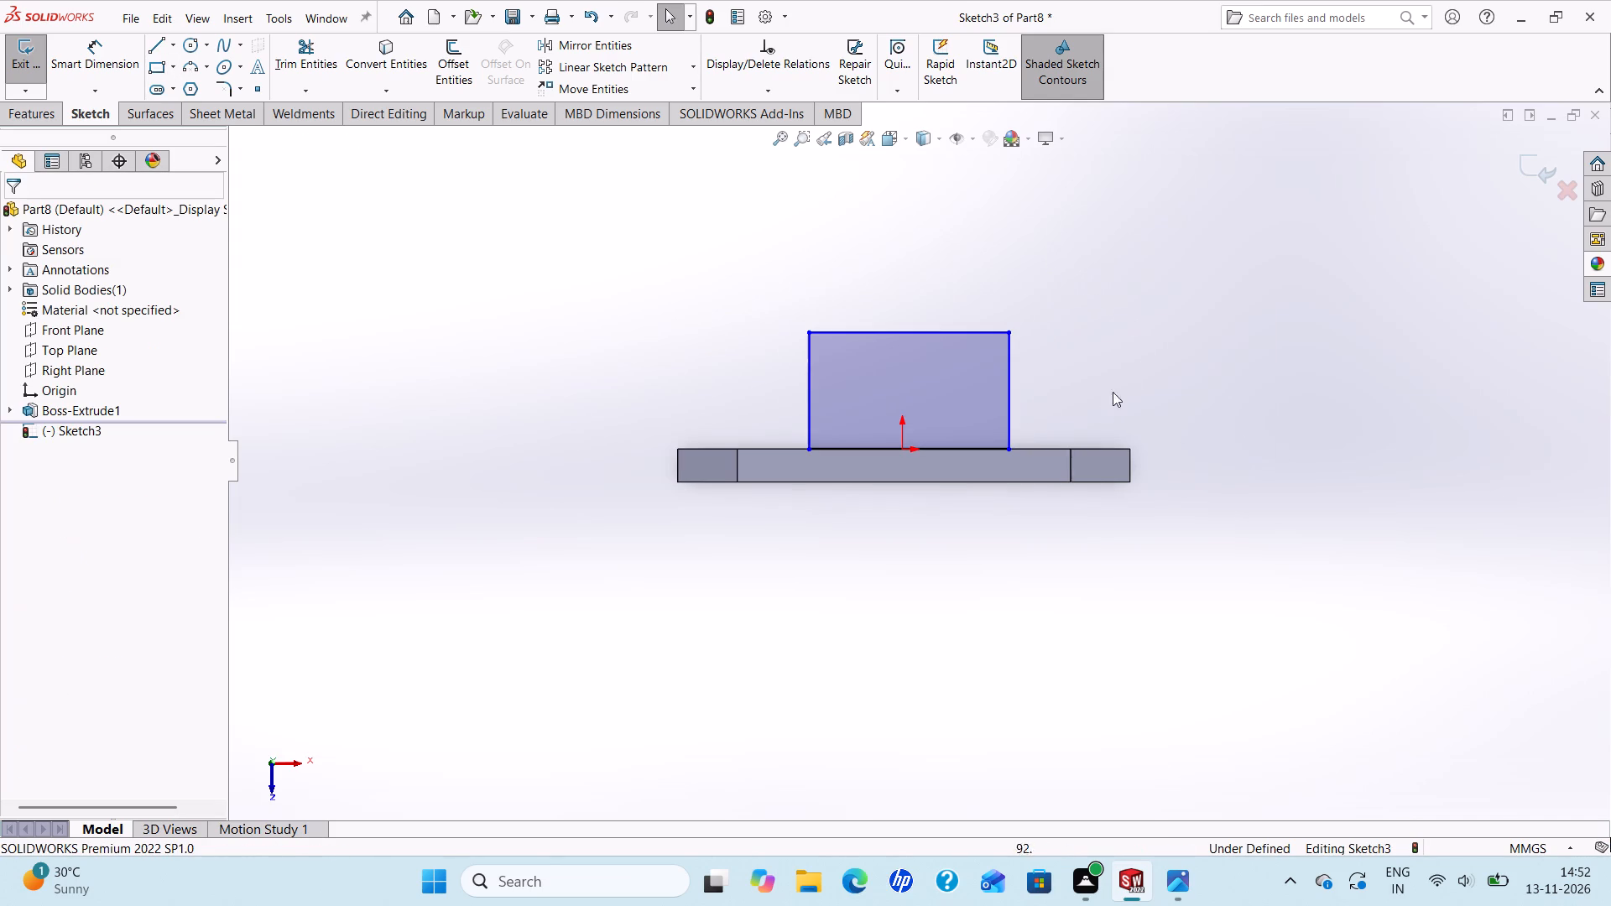
# Check the practice drawing and dimension the rectangle 91 mm wide and 84 mm high.
pyautogui.click(1173, 891)
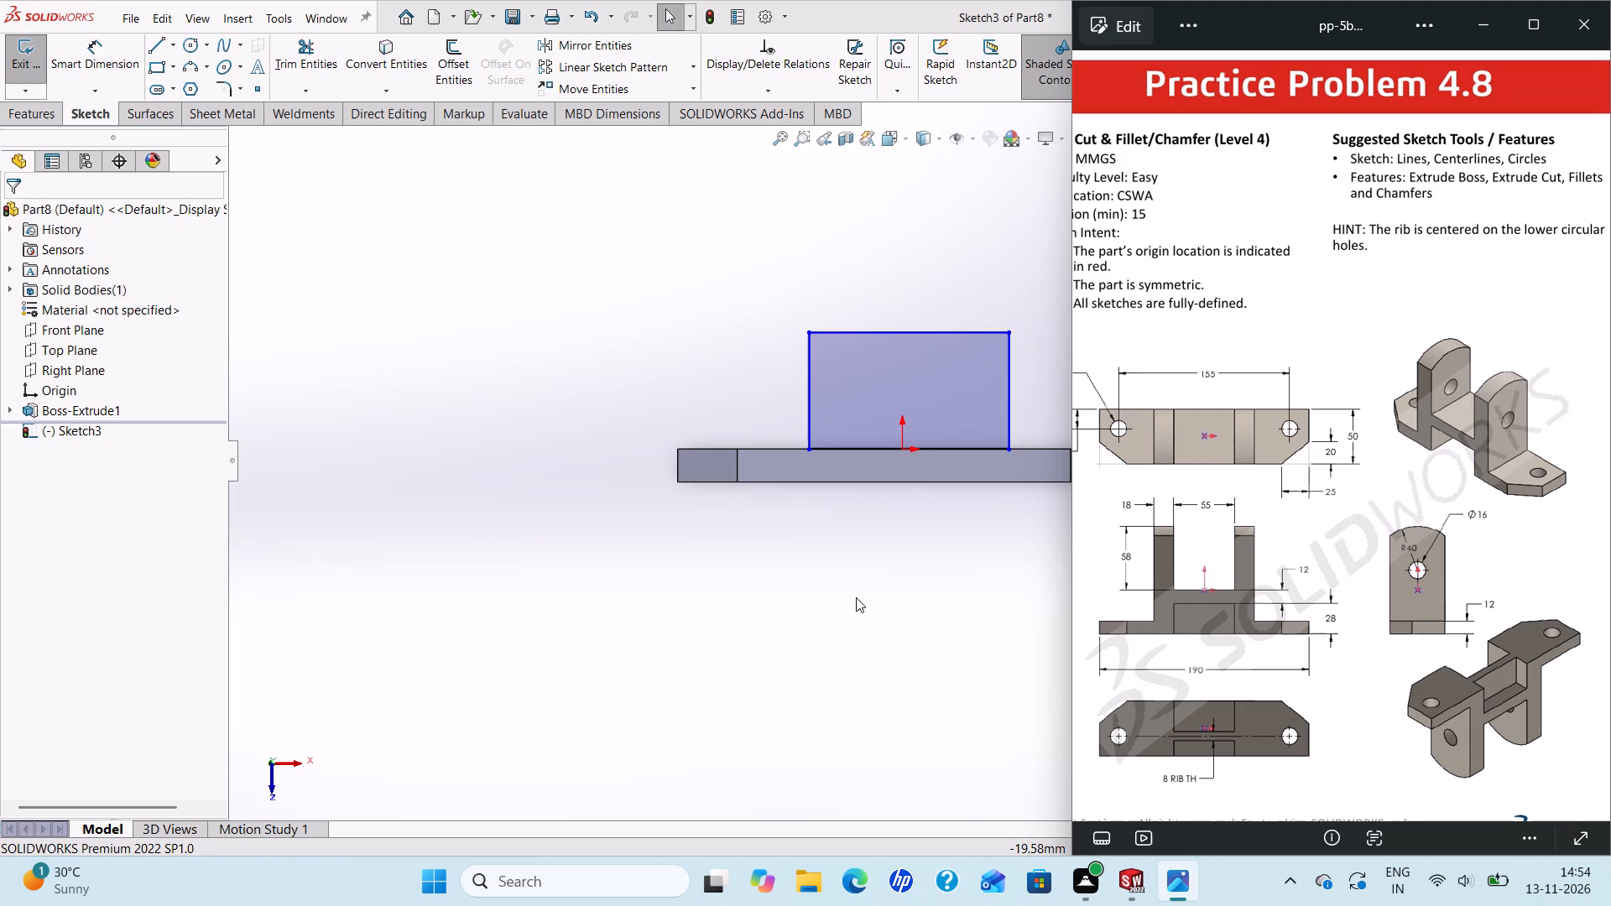
pyautogui.press('9')
pyautogui.click(81, 65)
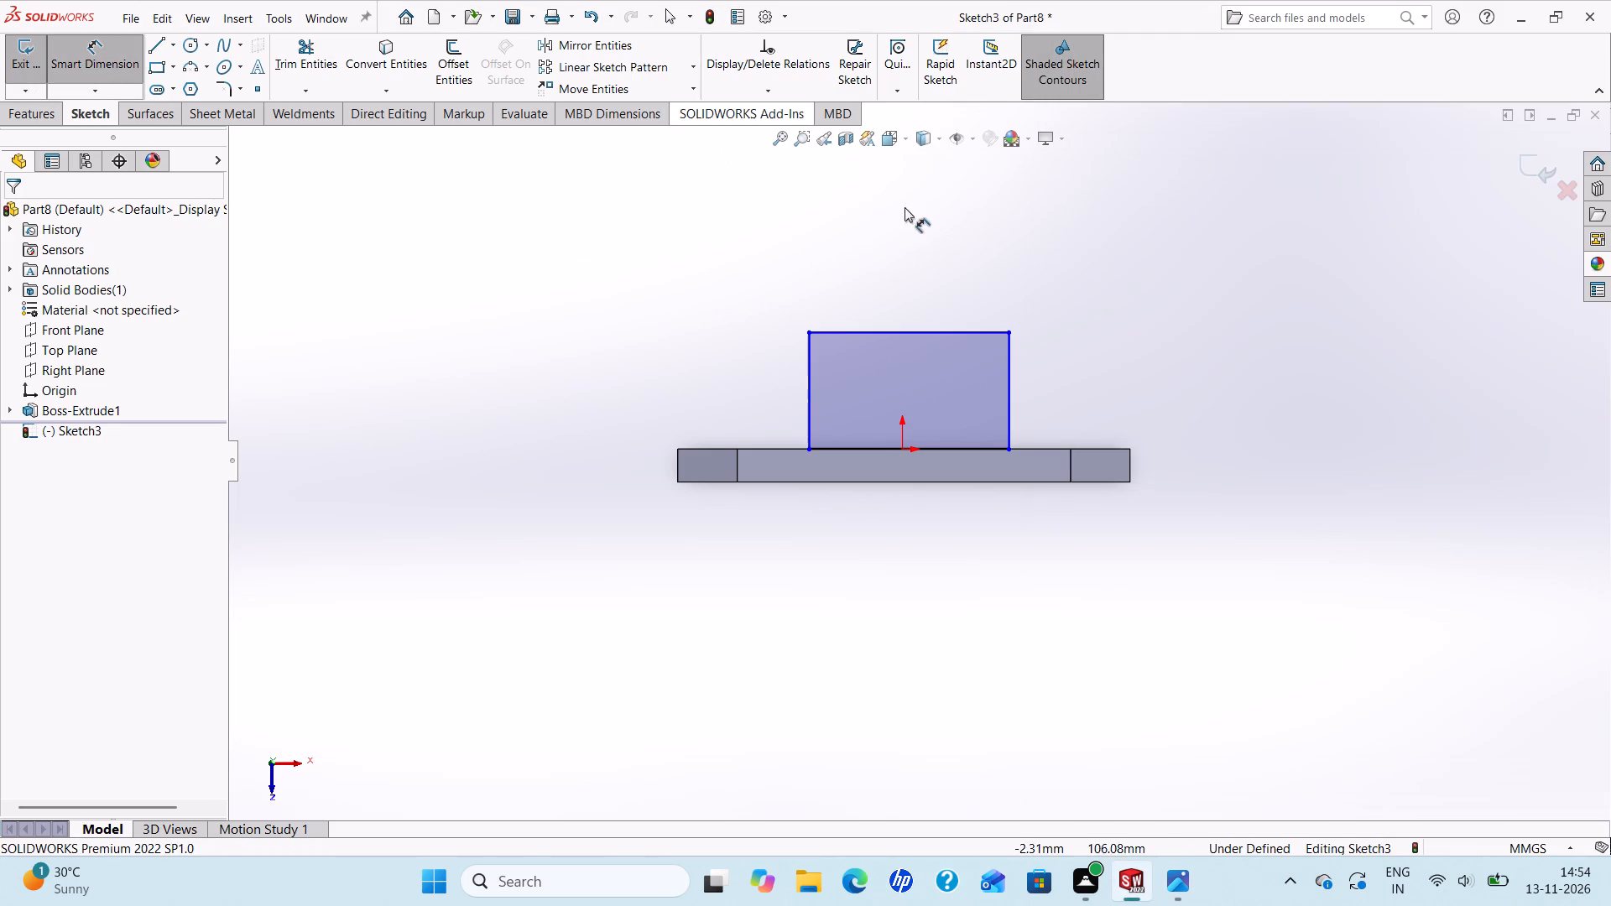
pyautogui.click(905, 330)
pyautogui.click(894, 301)
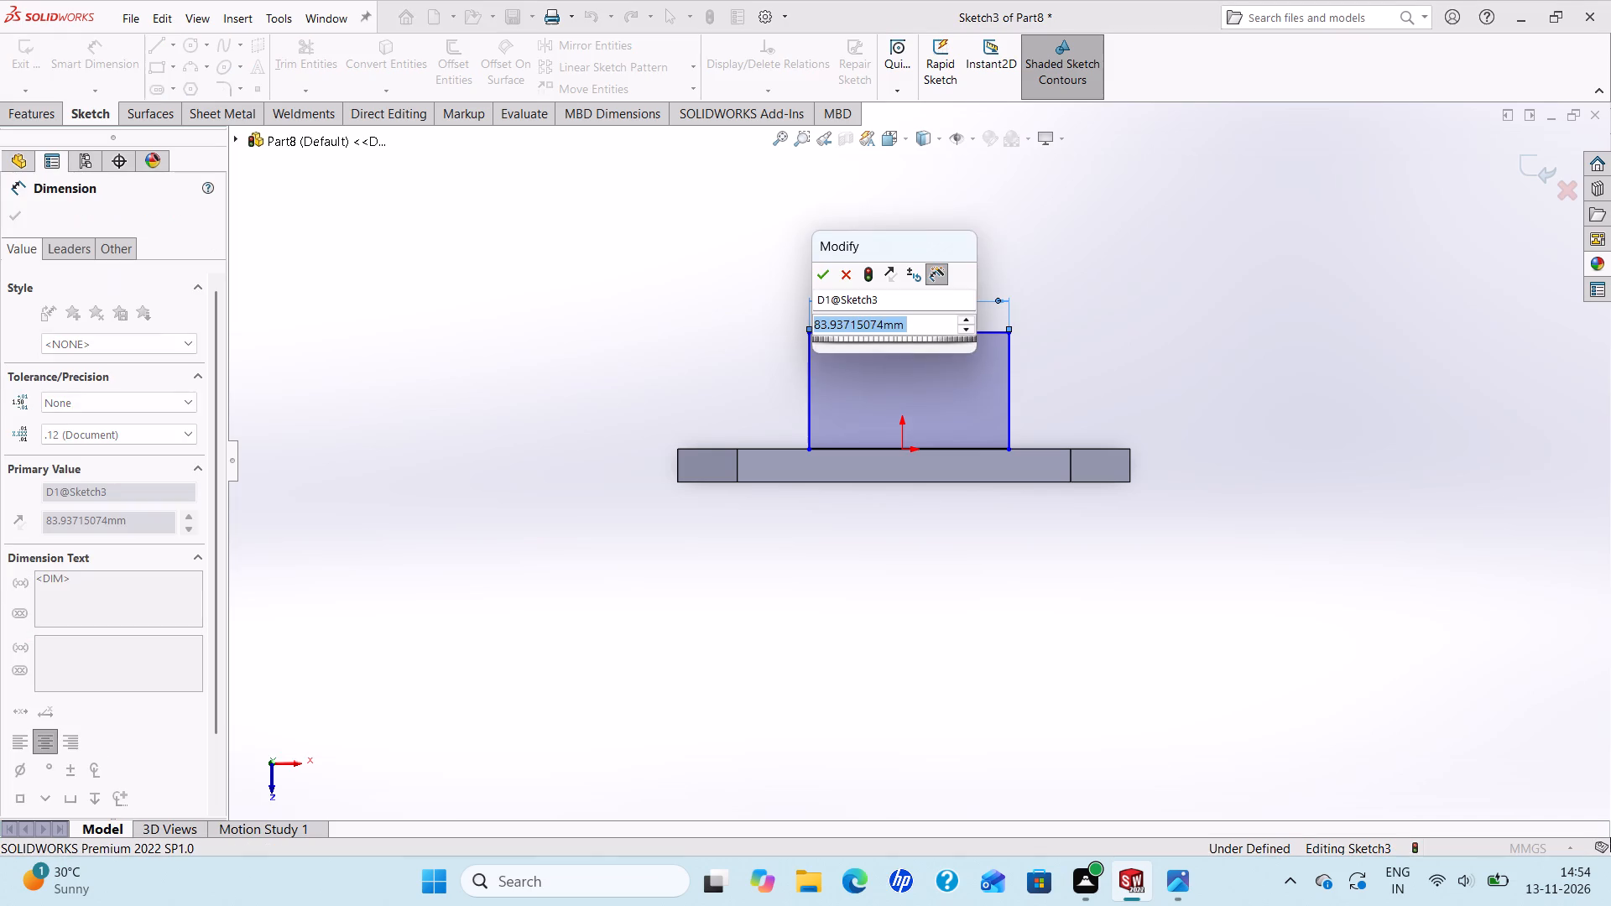
pyautogui.write('91')
pyautogui.press('Return')
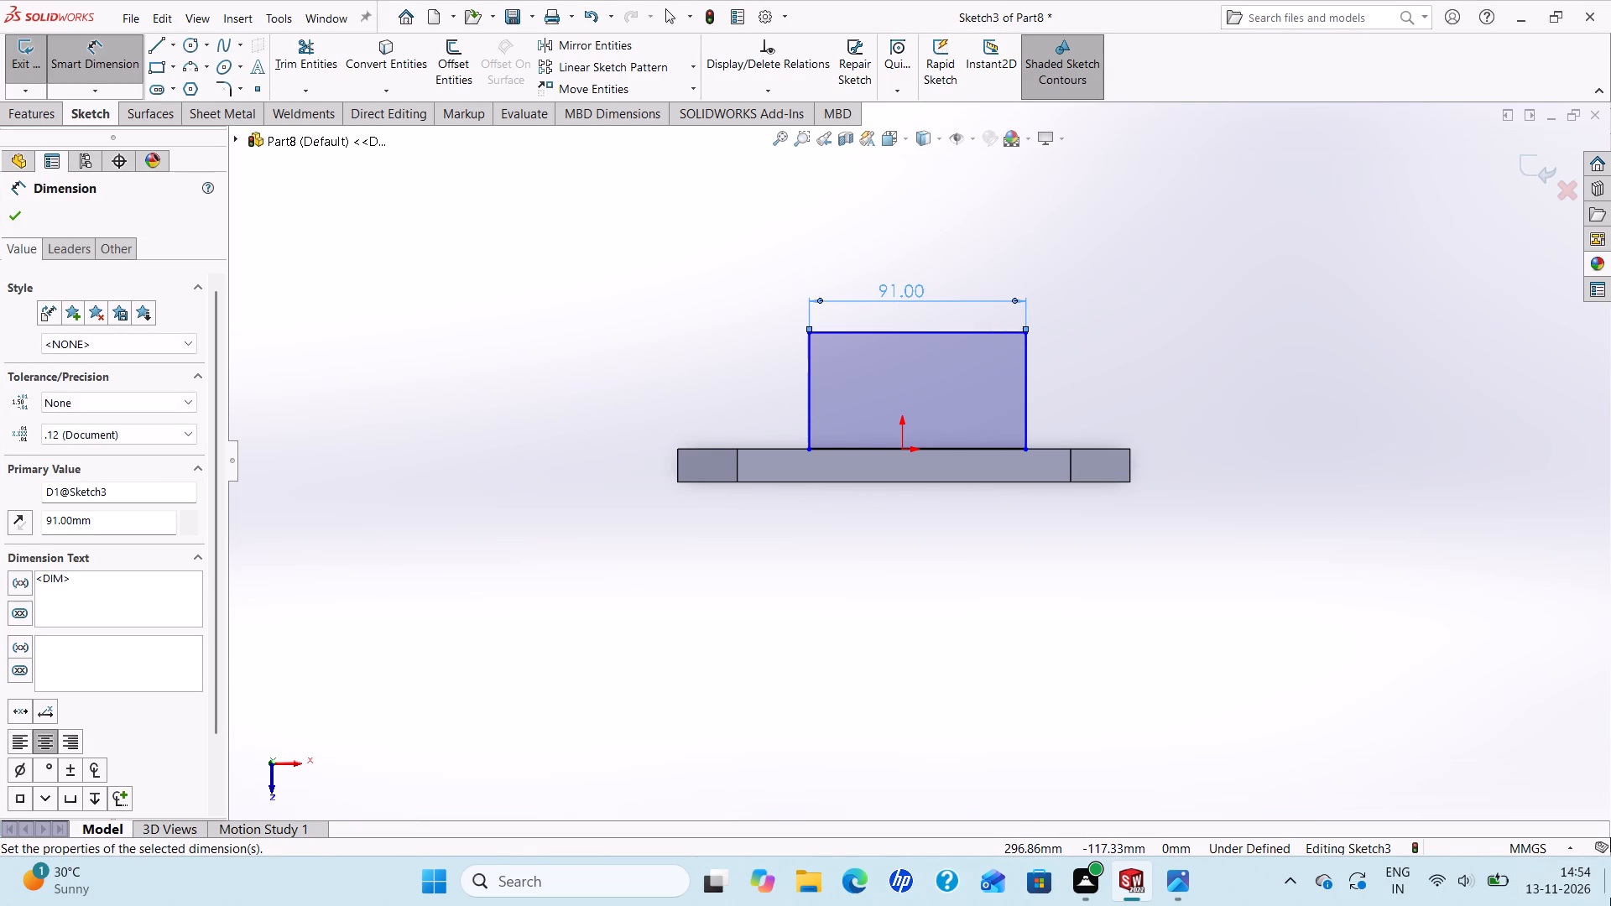
pyautogui.click(1173, 885)
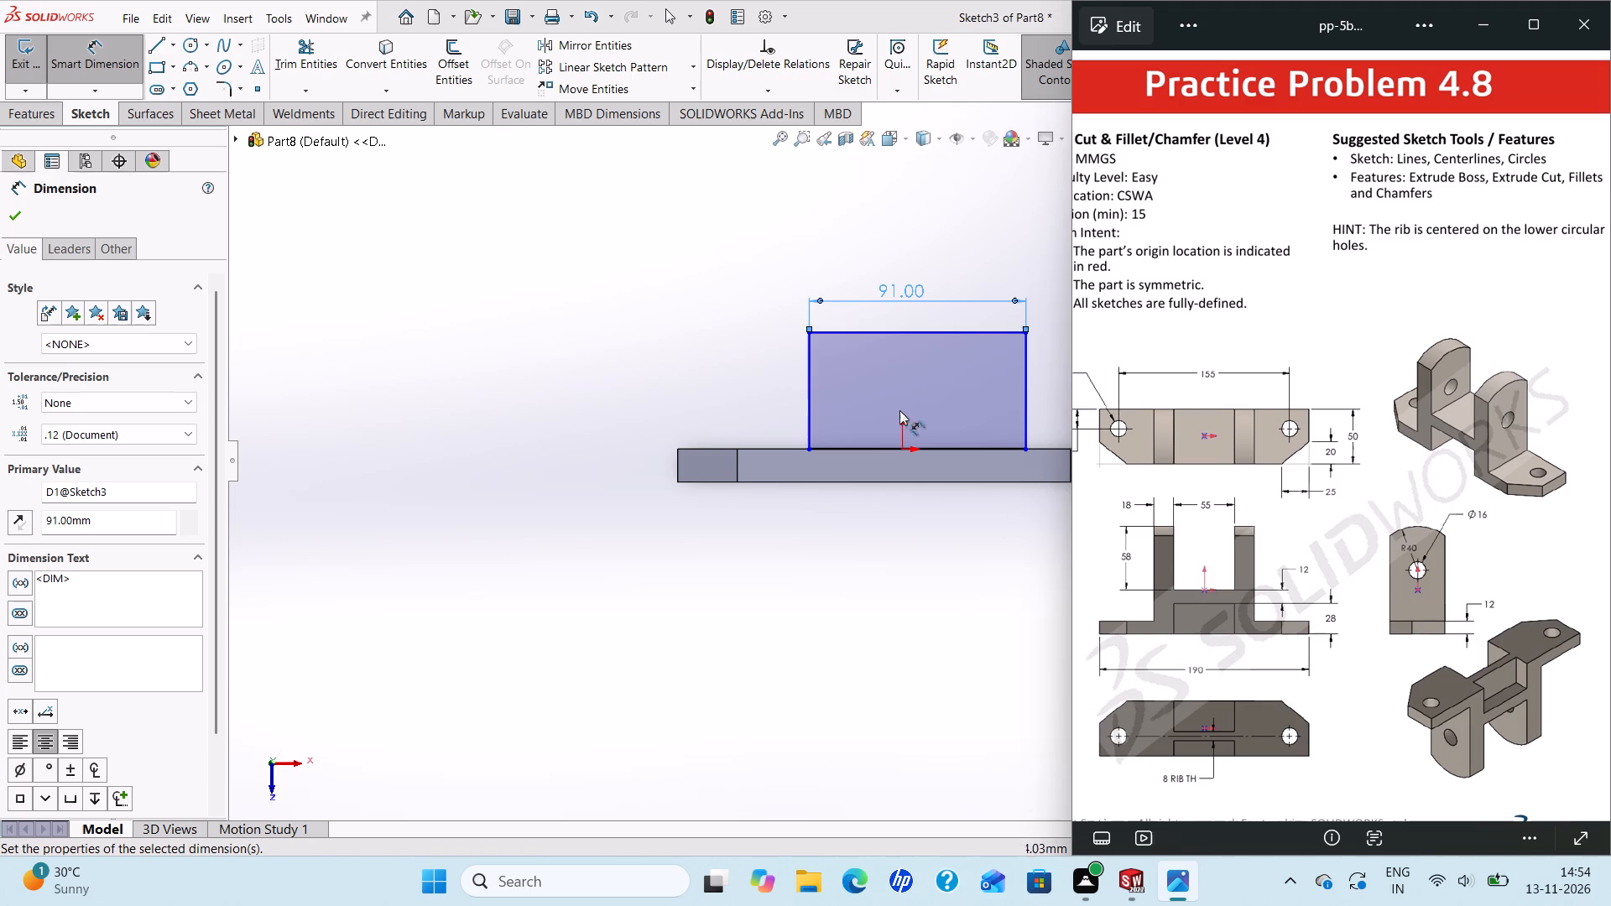
pyautogui.click(812, 393)
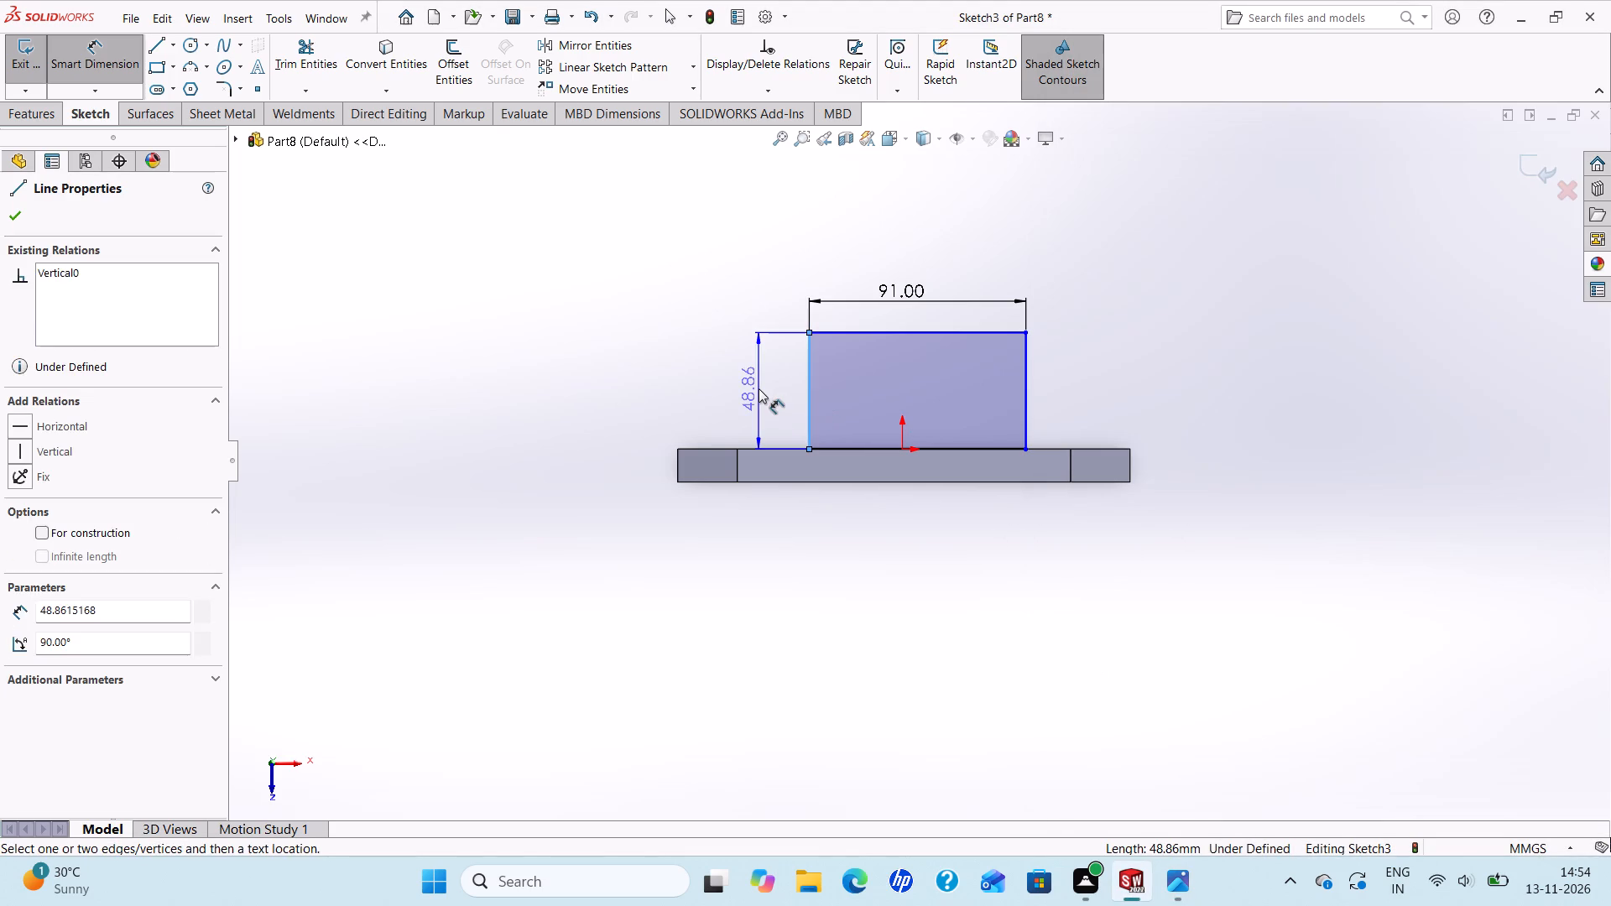
pyautogui.click(759, 388)
pyautogui.write('84')
pyautogui.press('Return')
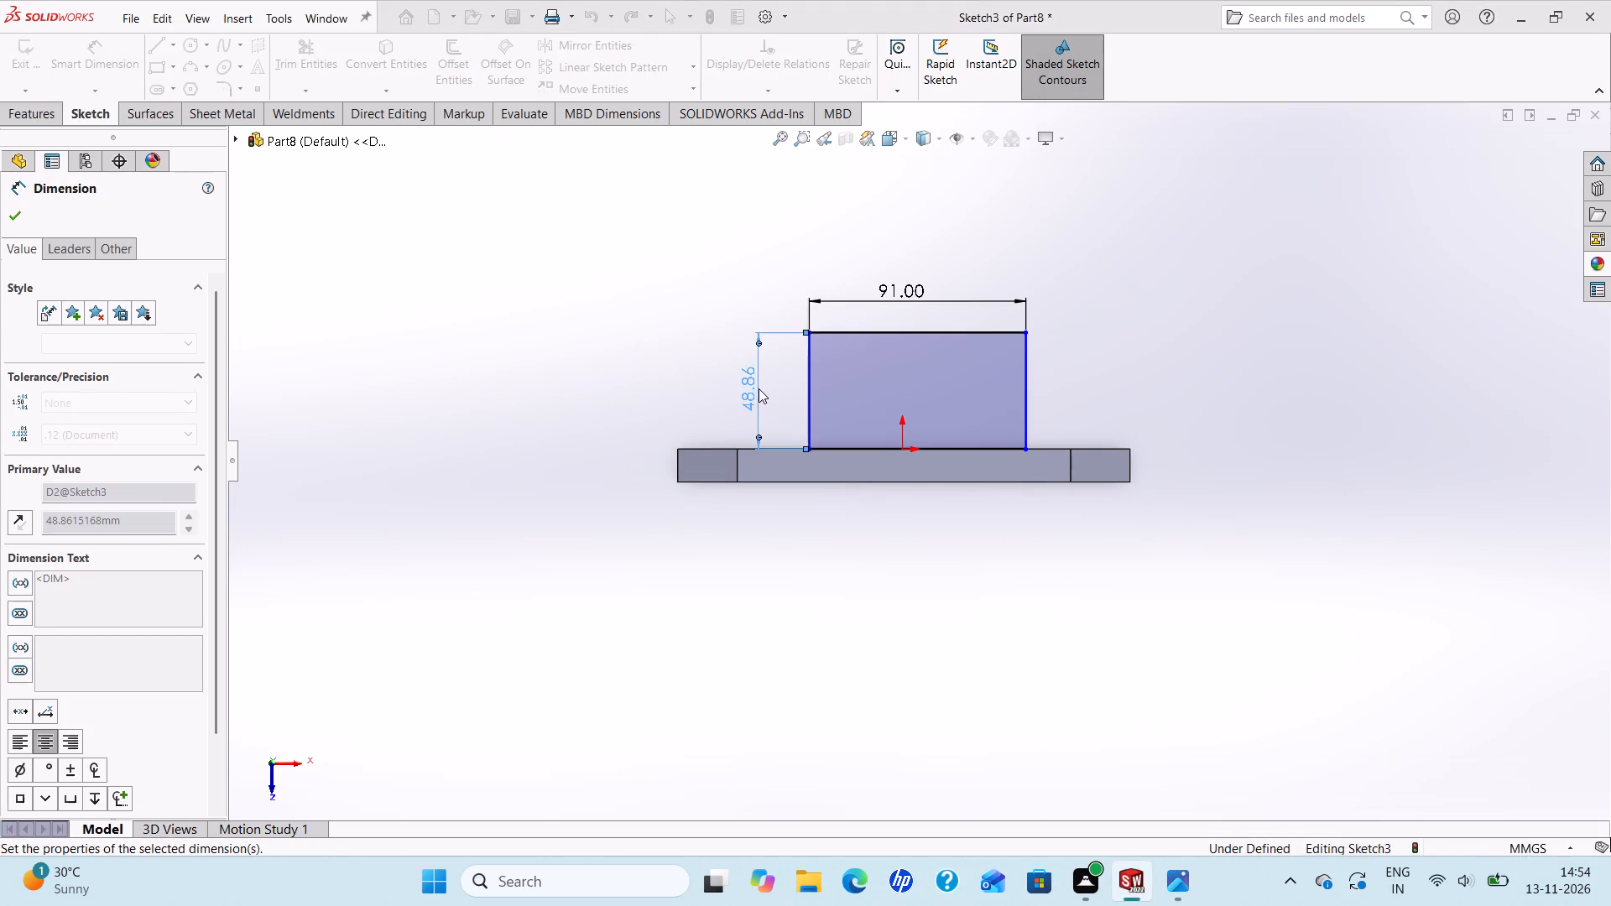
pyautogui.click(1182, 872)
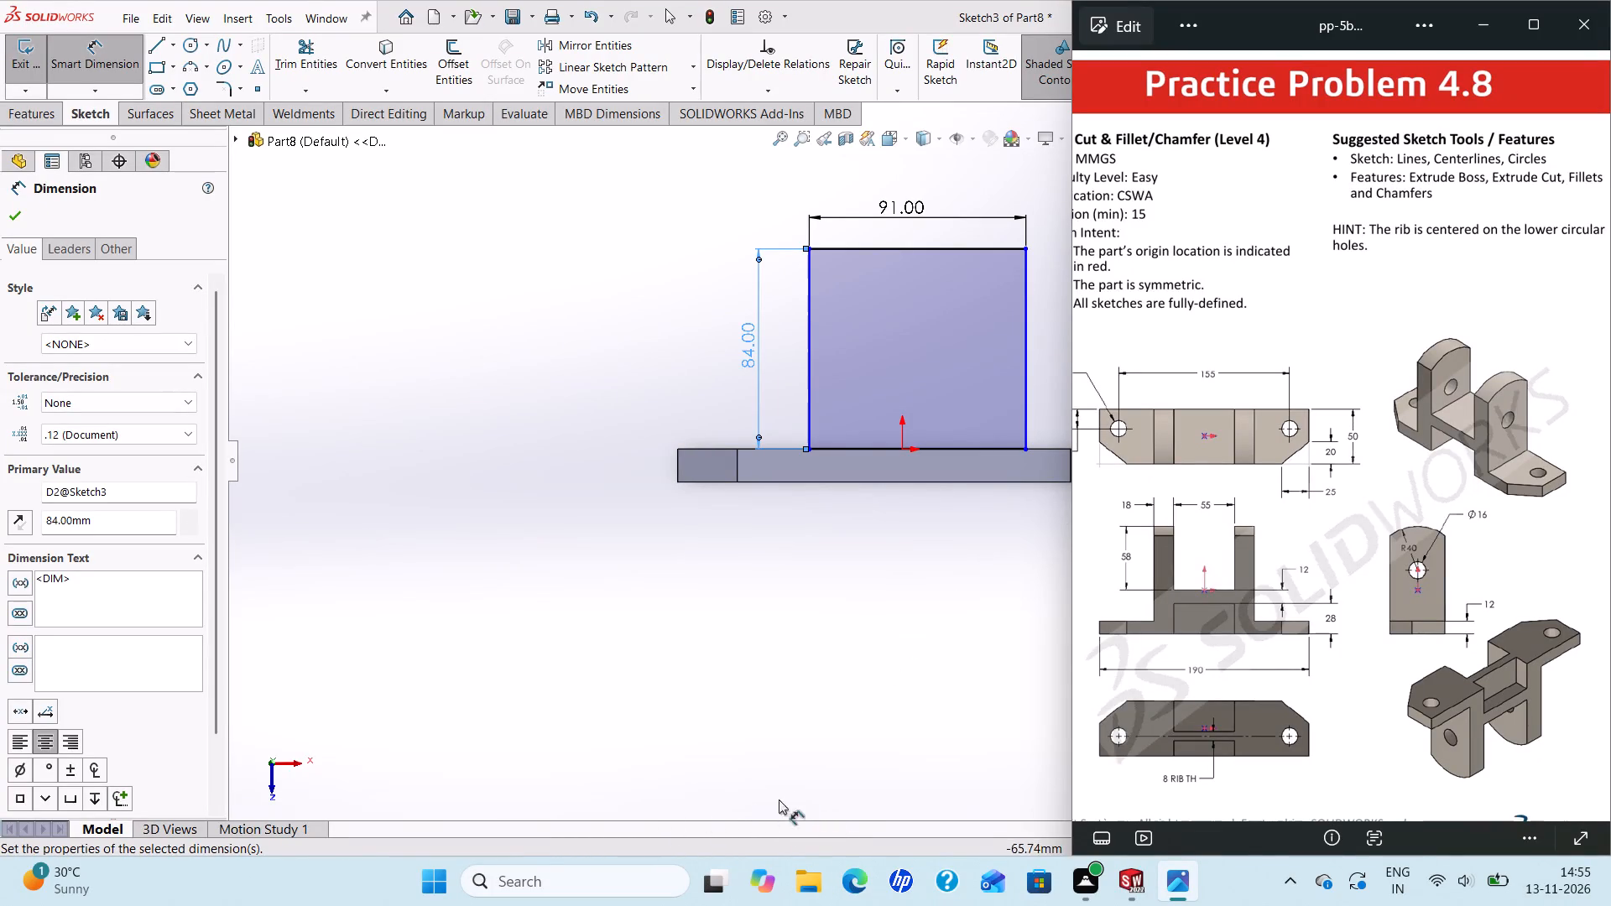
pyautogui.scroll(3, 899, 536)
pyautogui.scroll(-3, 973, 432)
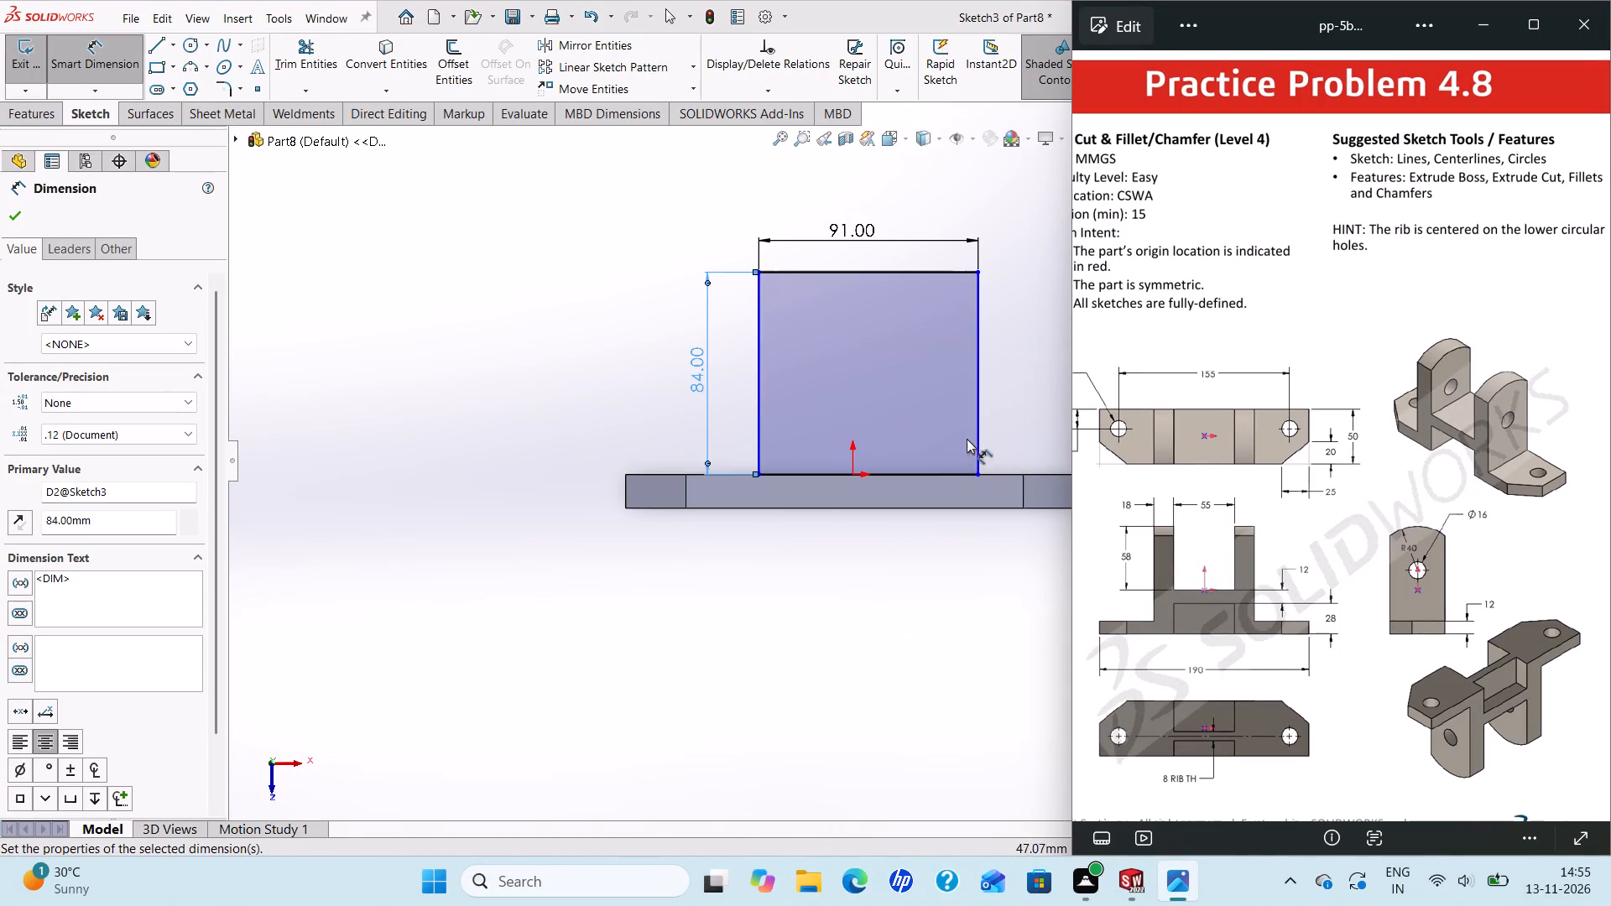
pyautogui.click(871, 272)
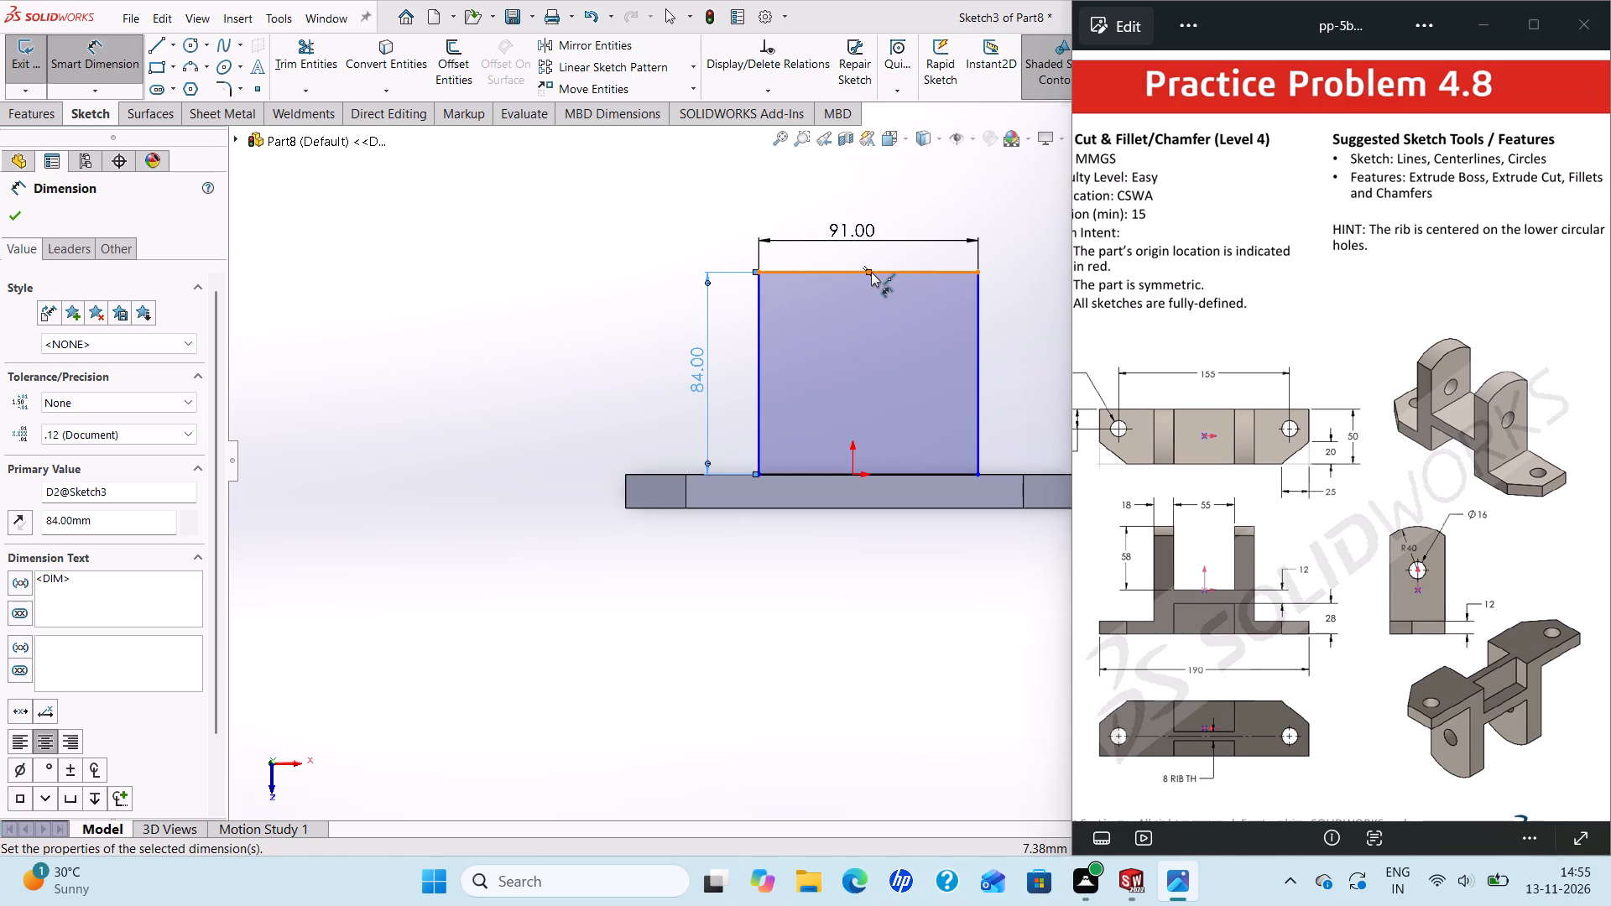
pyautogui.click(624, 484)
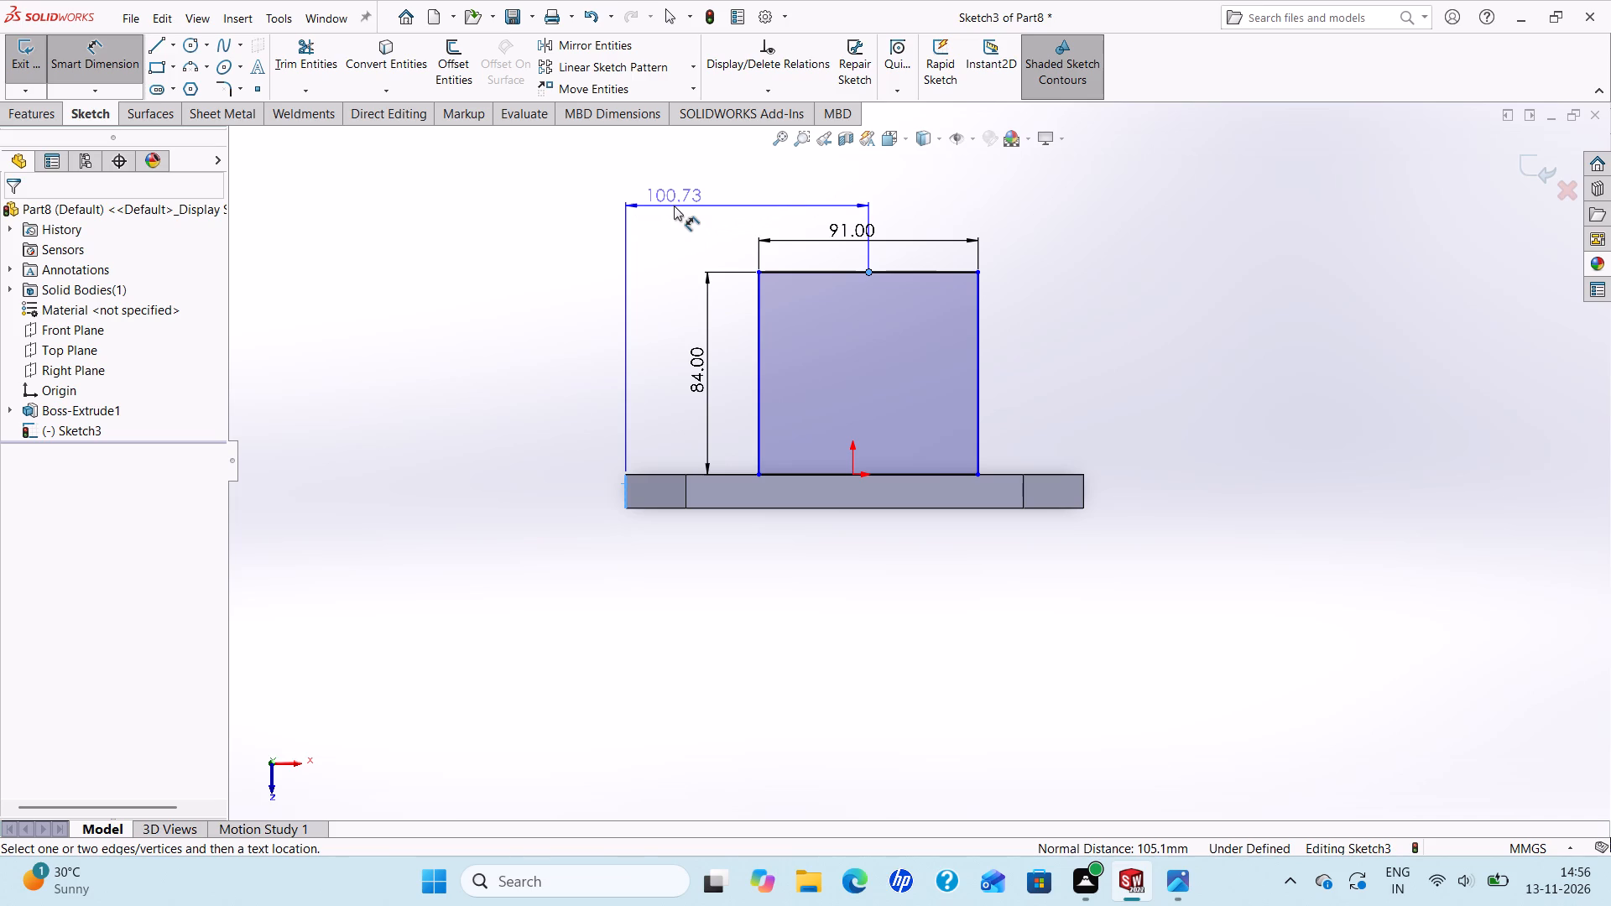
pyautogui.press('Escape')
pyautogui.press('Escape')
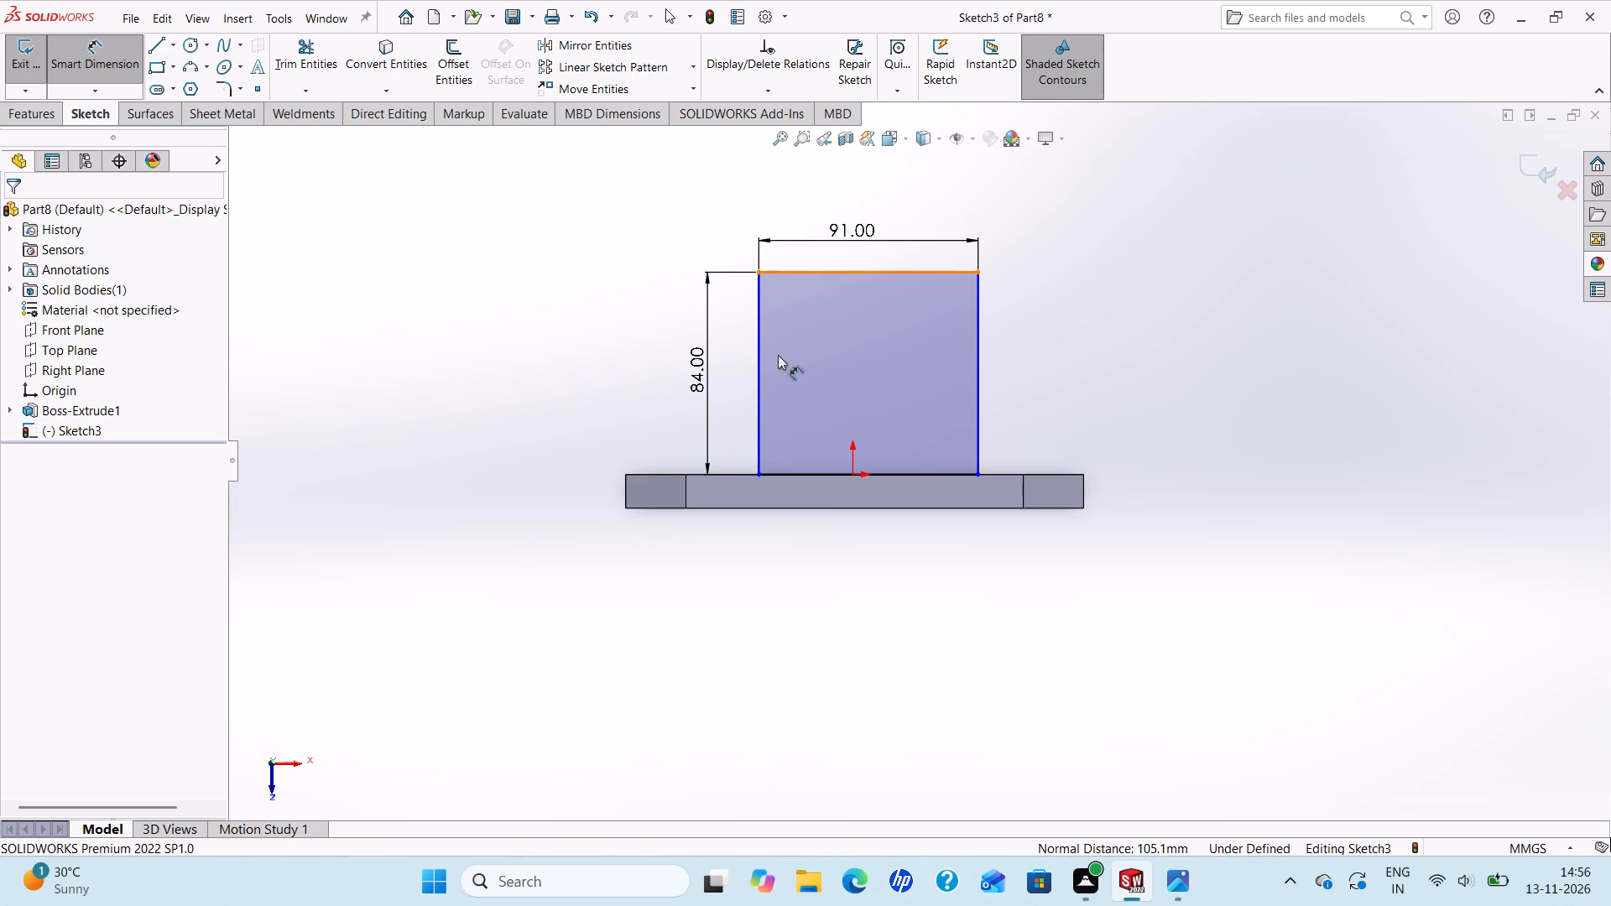
# Set the distance between the rectangle's left side and the plate's left end to 49.5 mm.
pyautogui.click(761, 385)
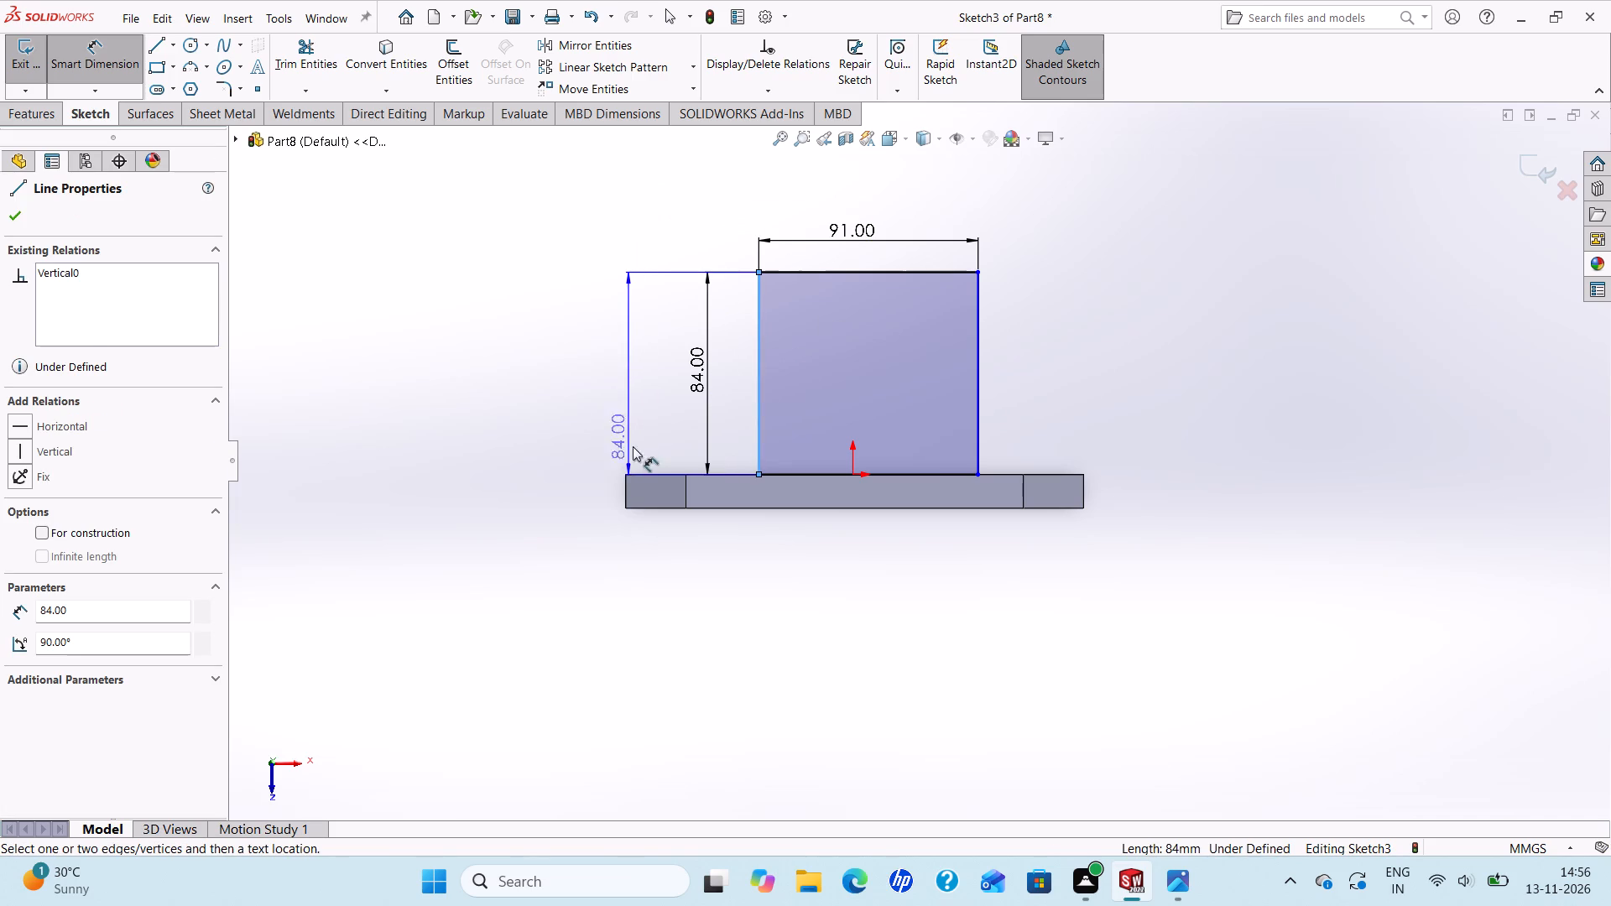
pyautogui.click(623, 487)
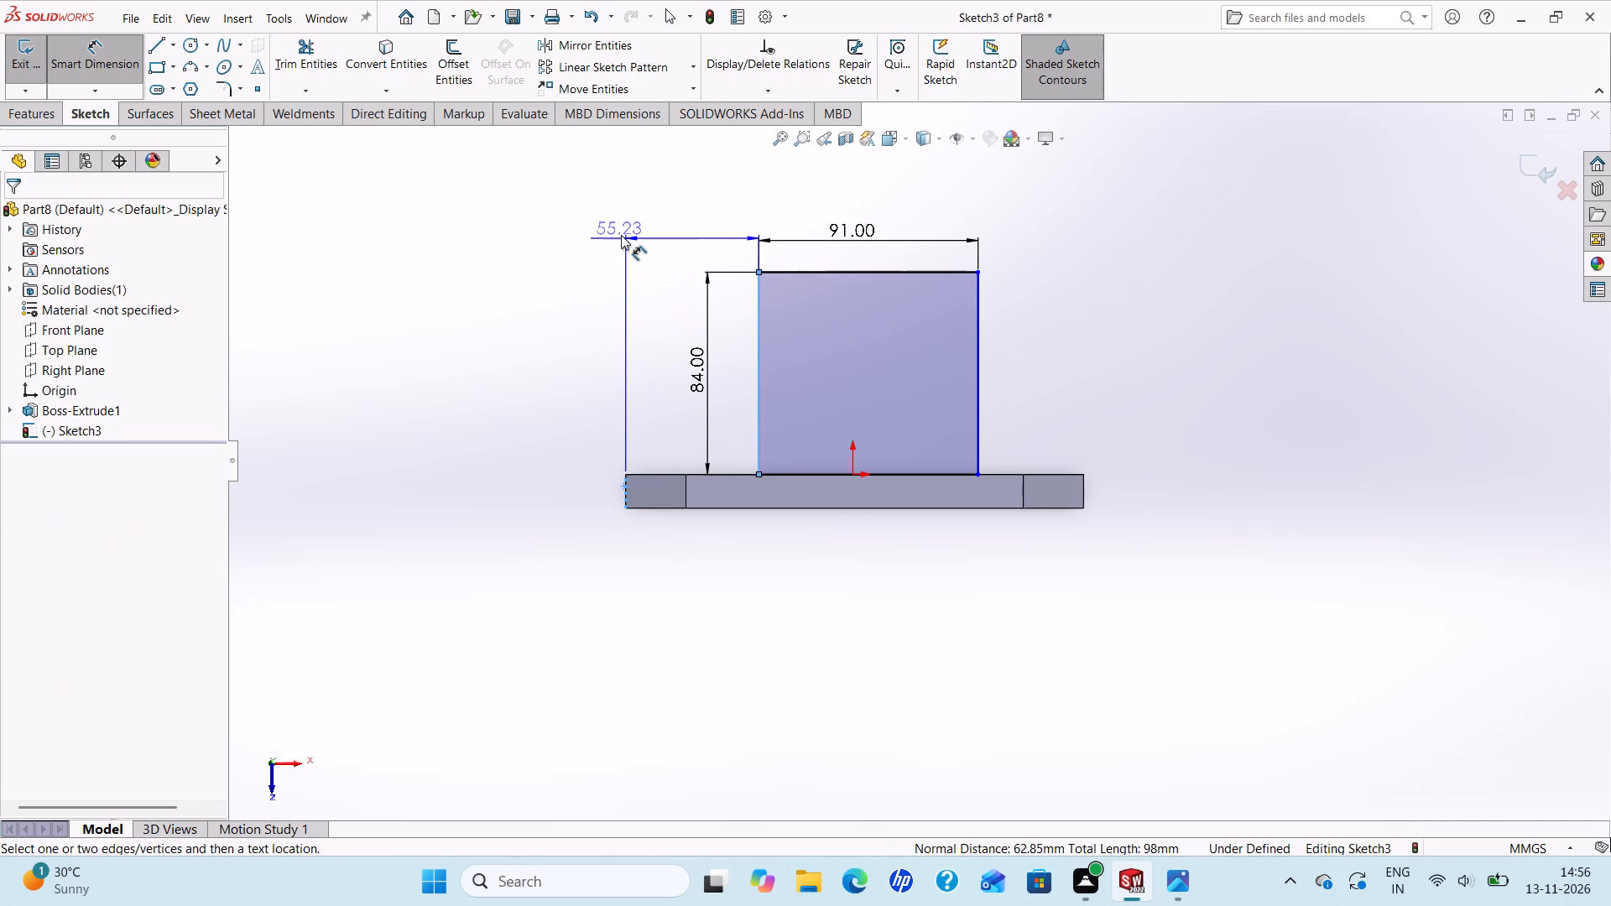
pyautogui.click(621, 235)
pyautogui.write('49.5')
pyautogui.press('Return')
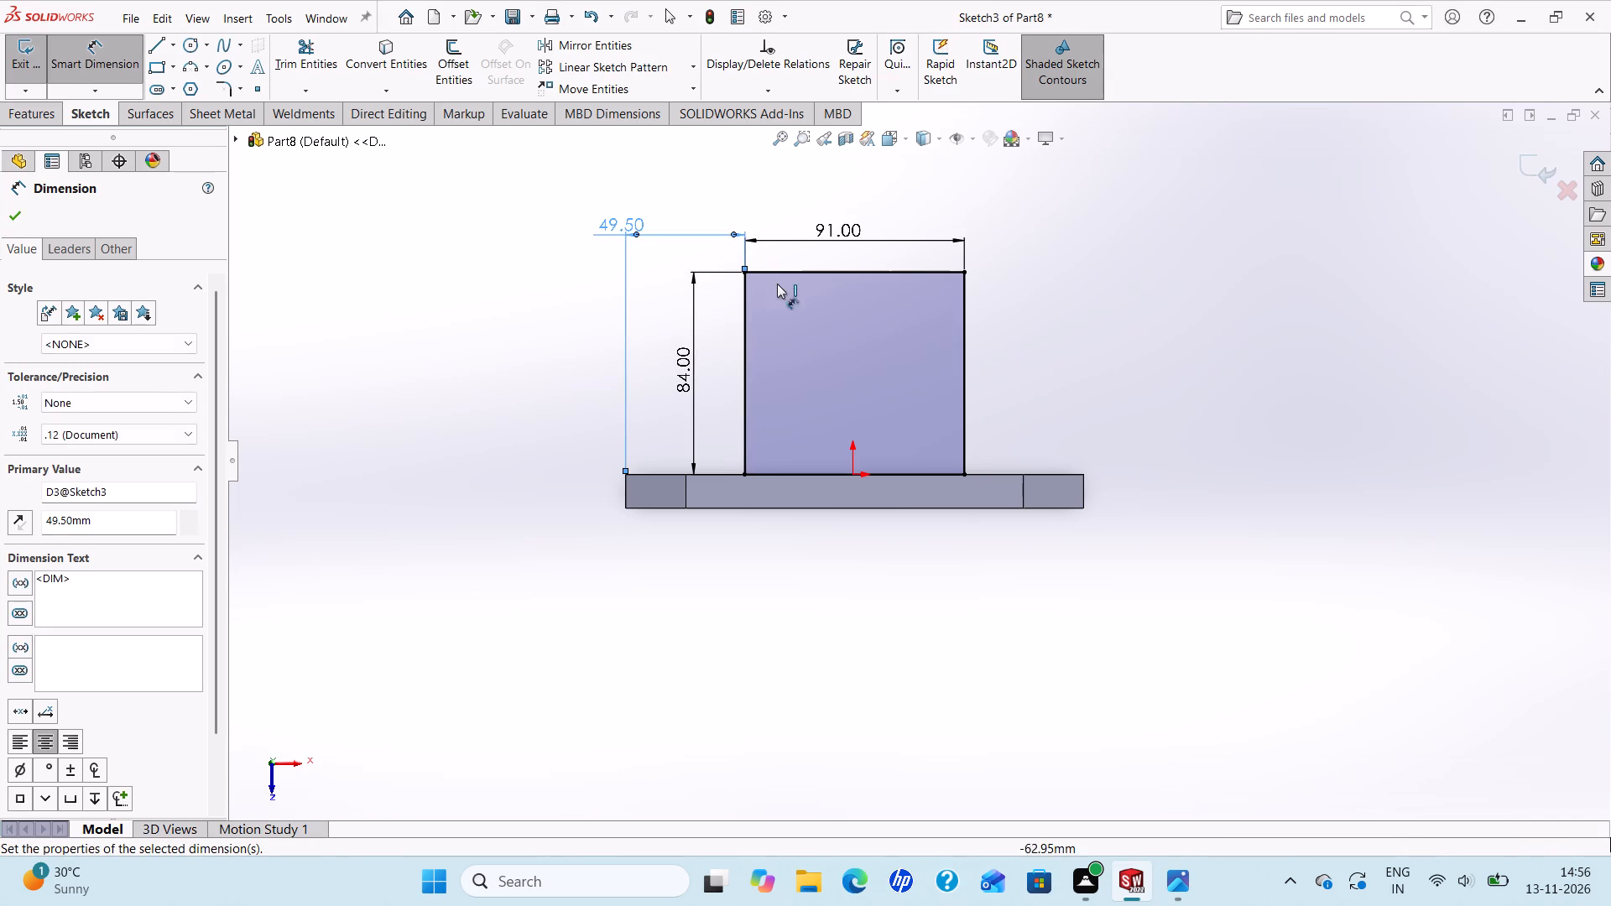
pyautogui.click(12, 210)
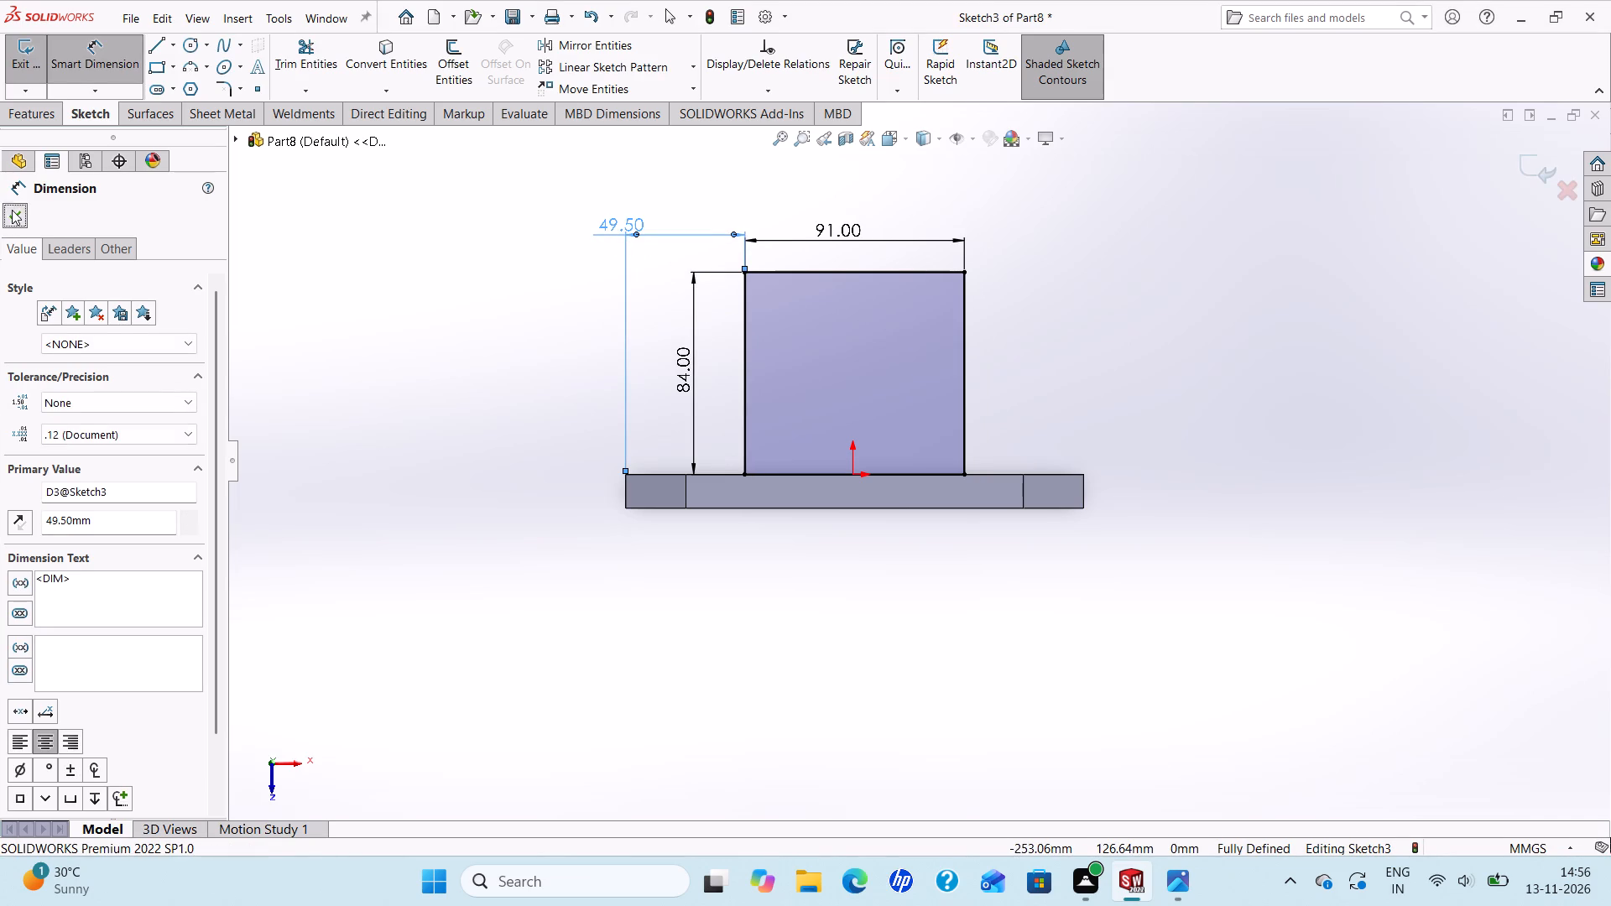
# Extrude the rectangle in the reversed direction across the plate, Up To Surface at the plate's opposite long narrow face, with merged result.
pyautogui.click(18, 119)
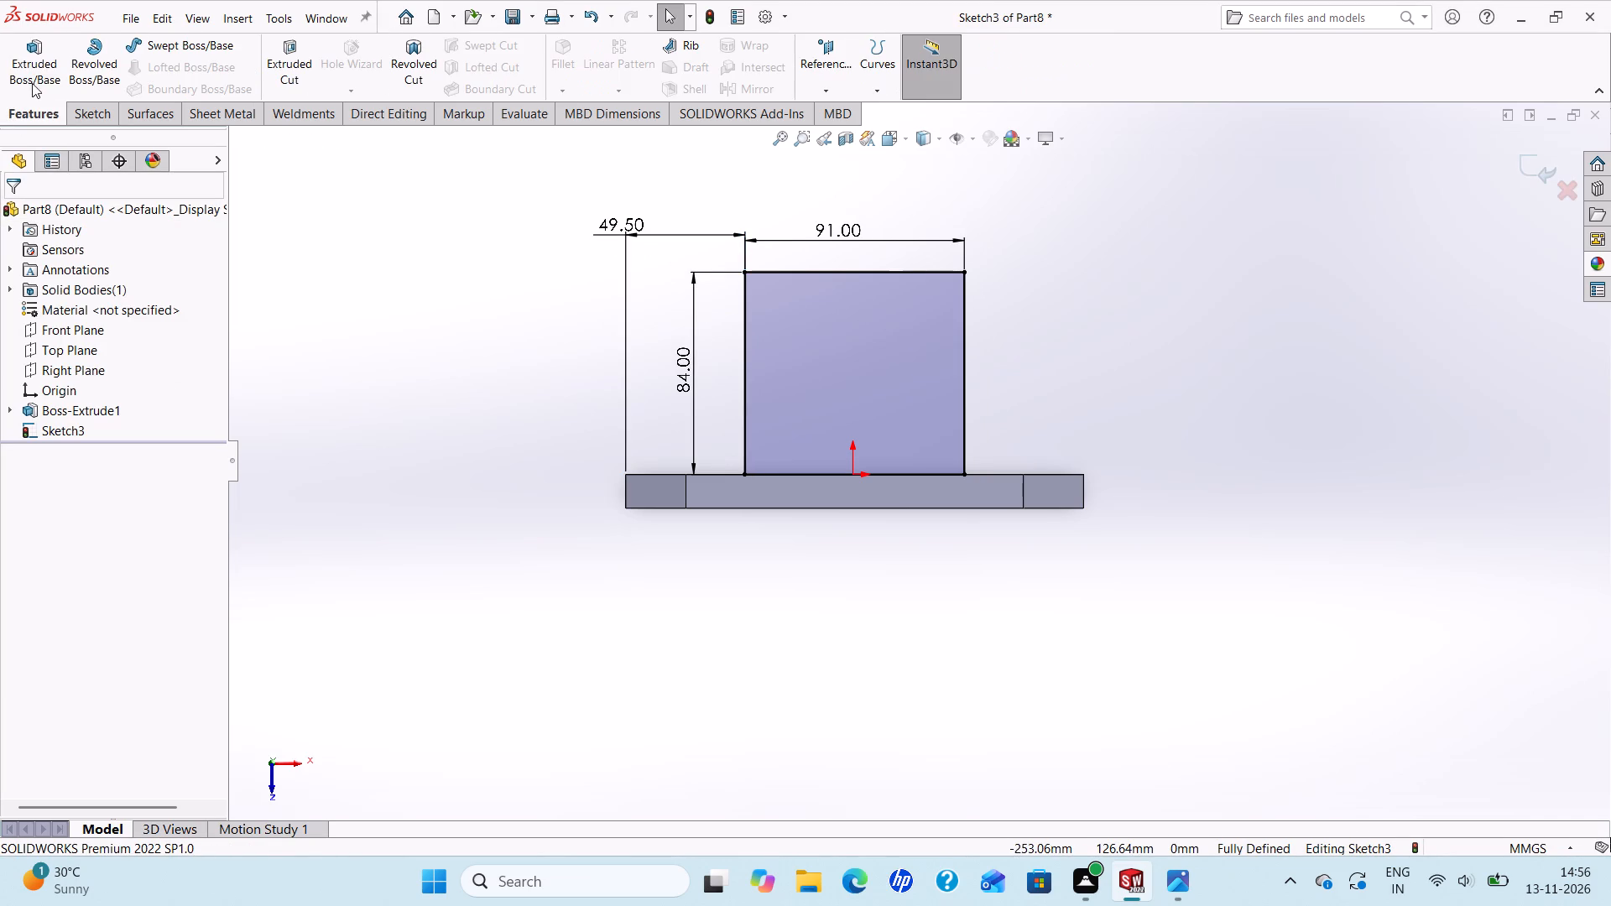
pyautogui.click(40, 60)
pyautogui.moveTo(602, 419); pyautogui.dragTo(608, 446, button='middle')
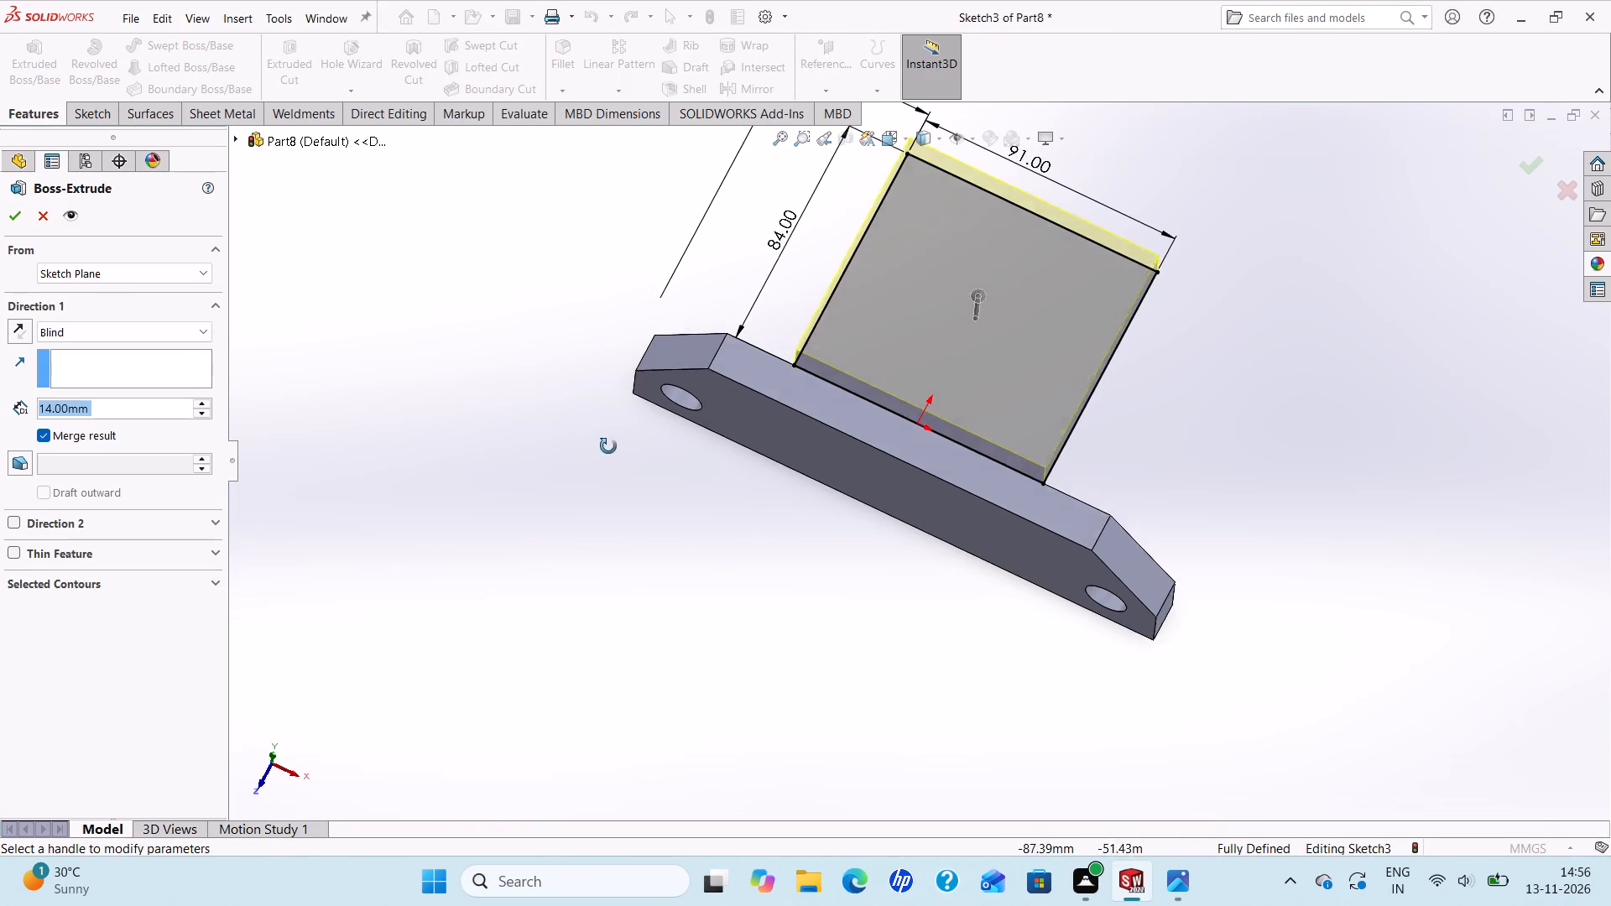
pyautogui.moveTo(608, 446); pyautogui.dragTo(491, 610, button='middle')
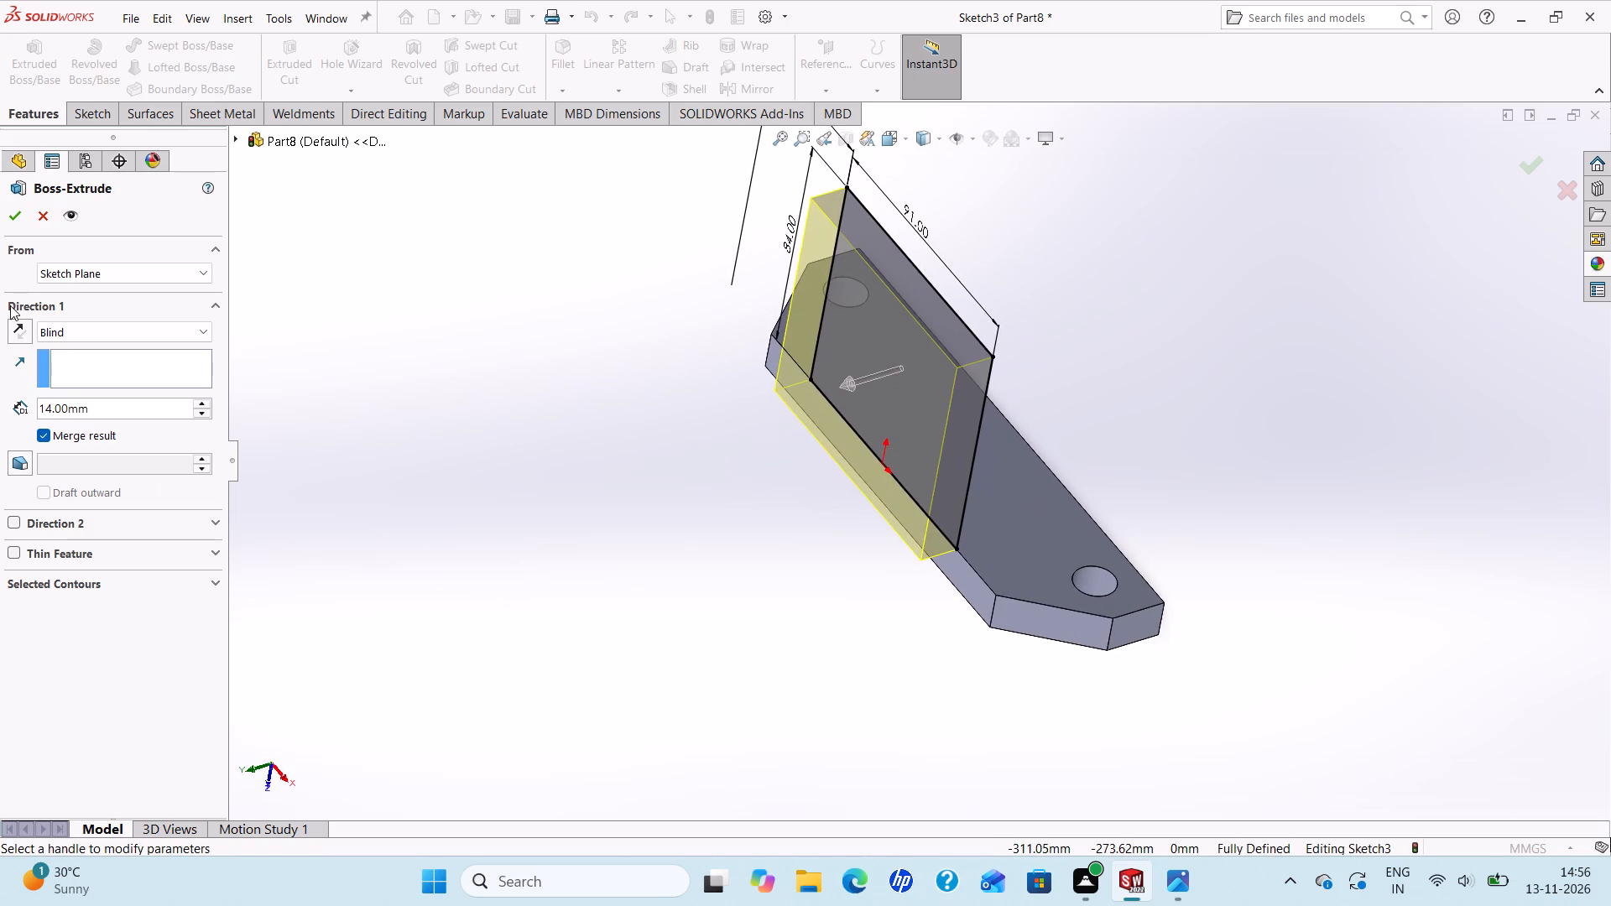
pyautogui.click(18, 325)
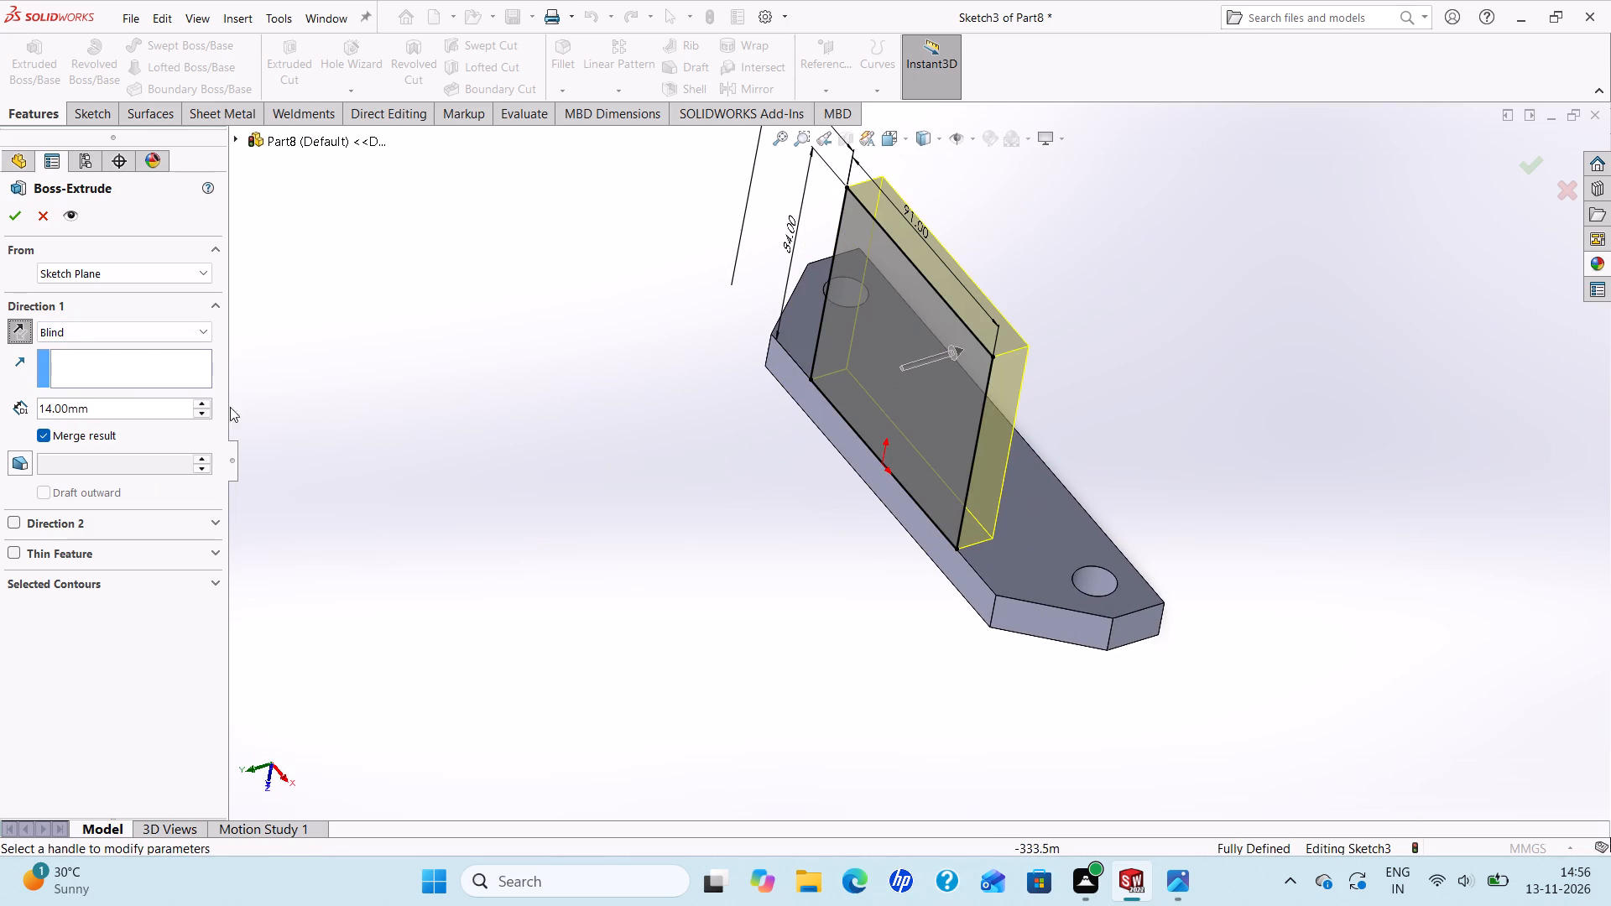
pyautogui.click(192, 329)
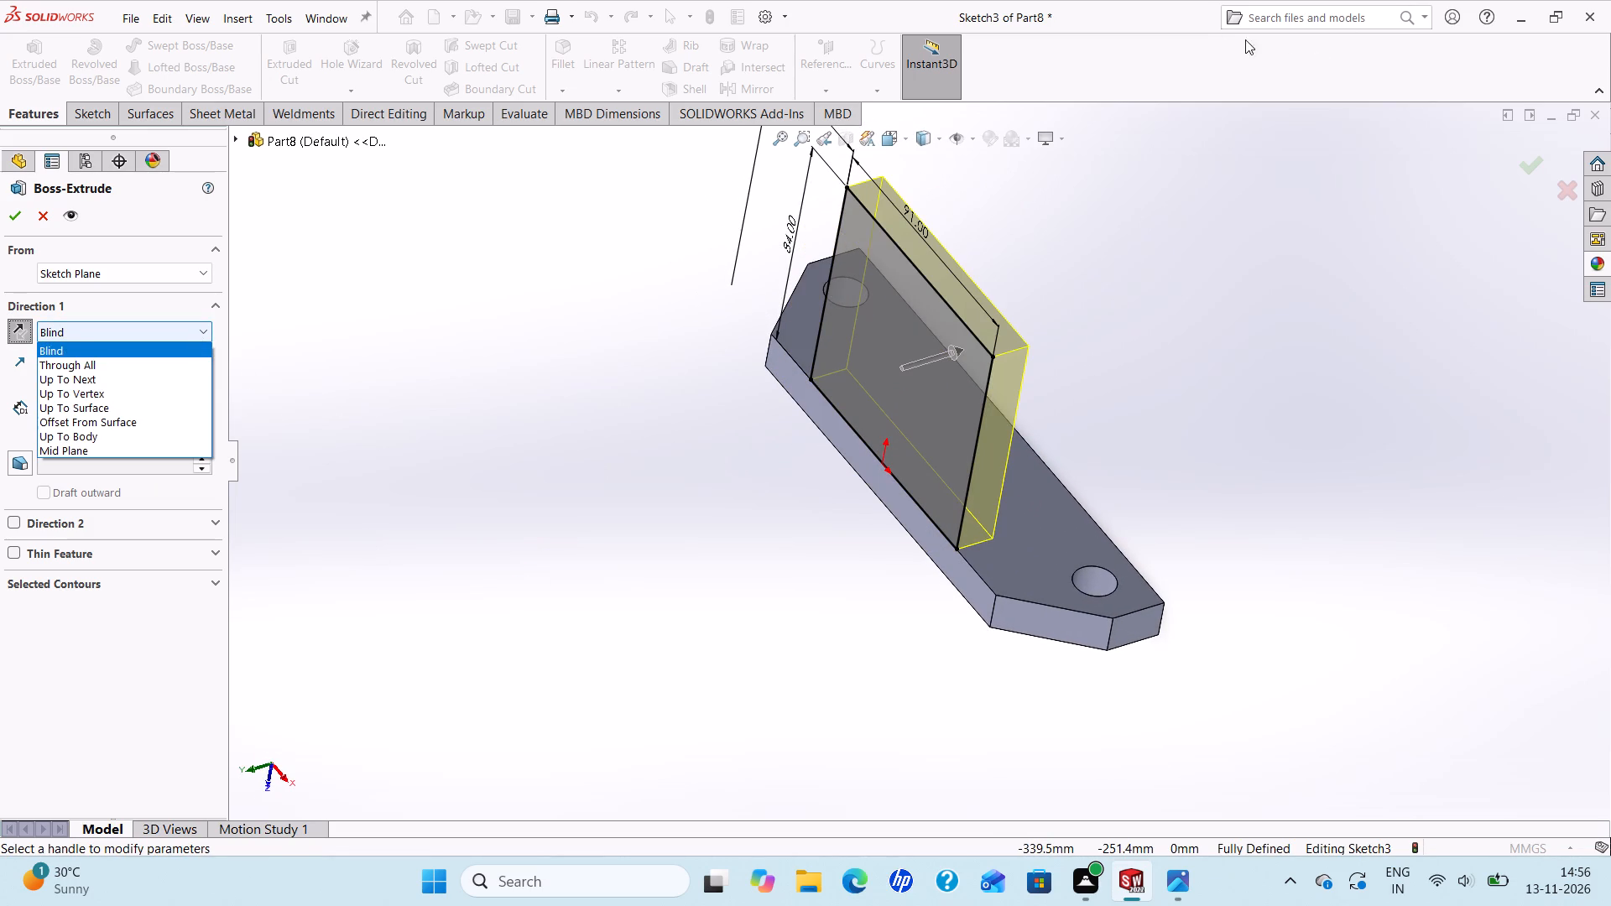
pyautogui.click(93, 405)
pyautogui.scroll(-1, 649, 350)
pyautogui.moveTo(646, 347); pyautogui.dragTo(545, 355, button='middle')
pyautogui.scroll(-2, 1150, 397)
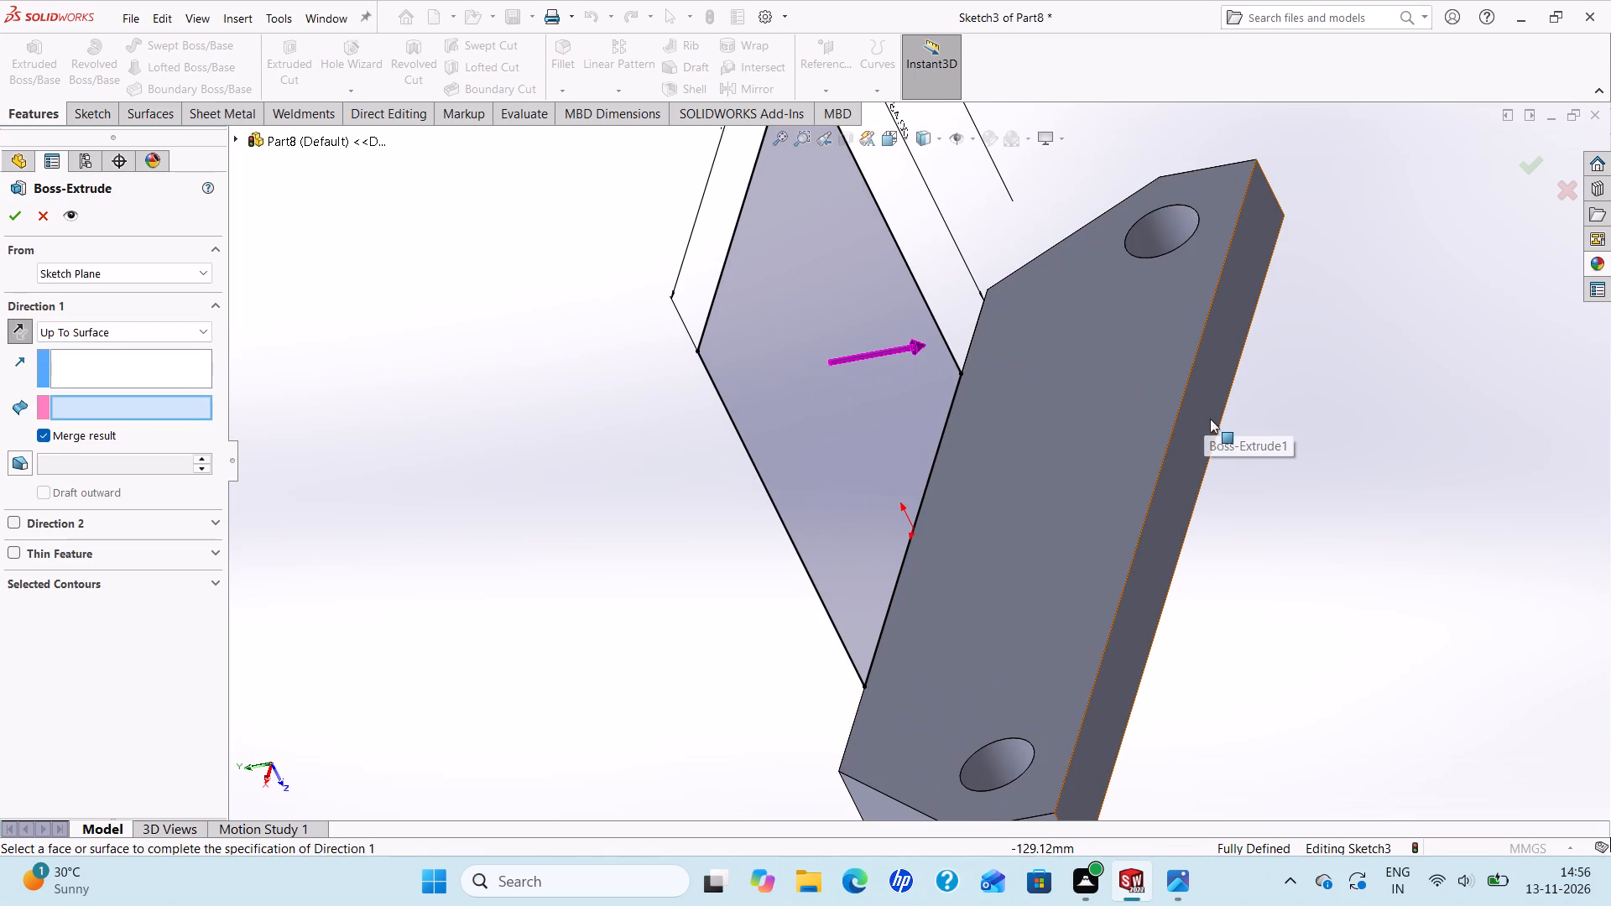
pyautogui.click(1194, 426)
pyautogui.scroll(3, 922, 468)
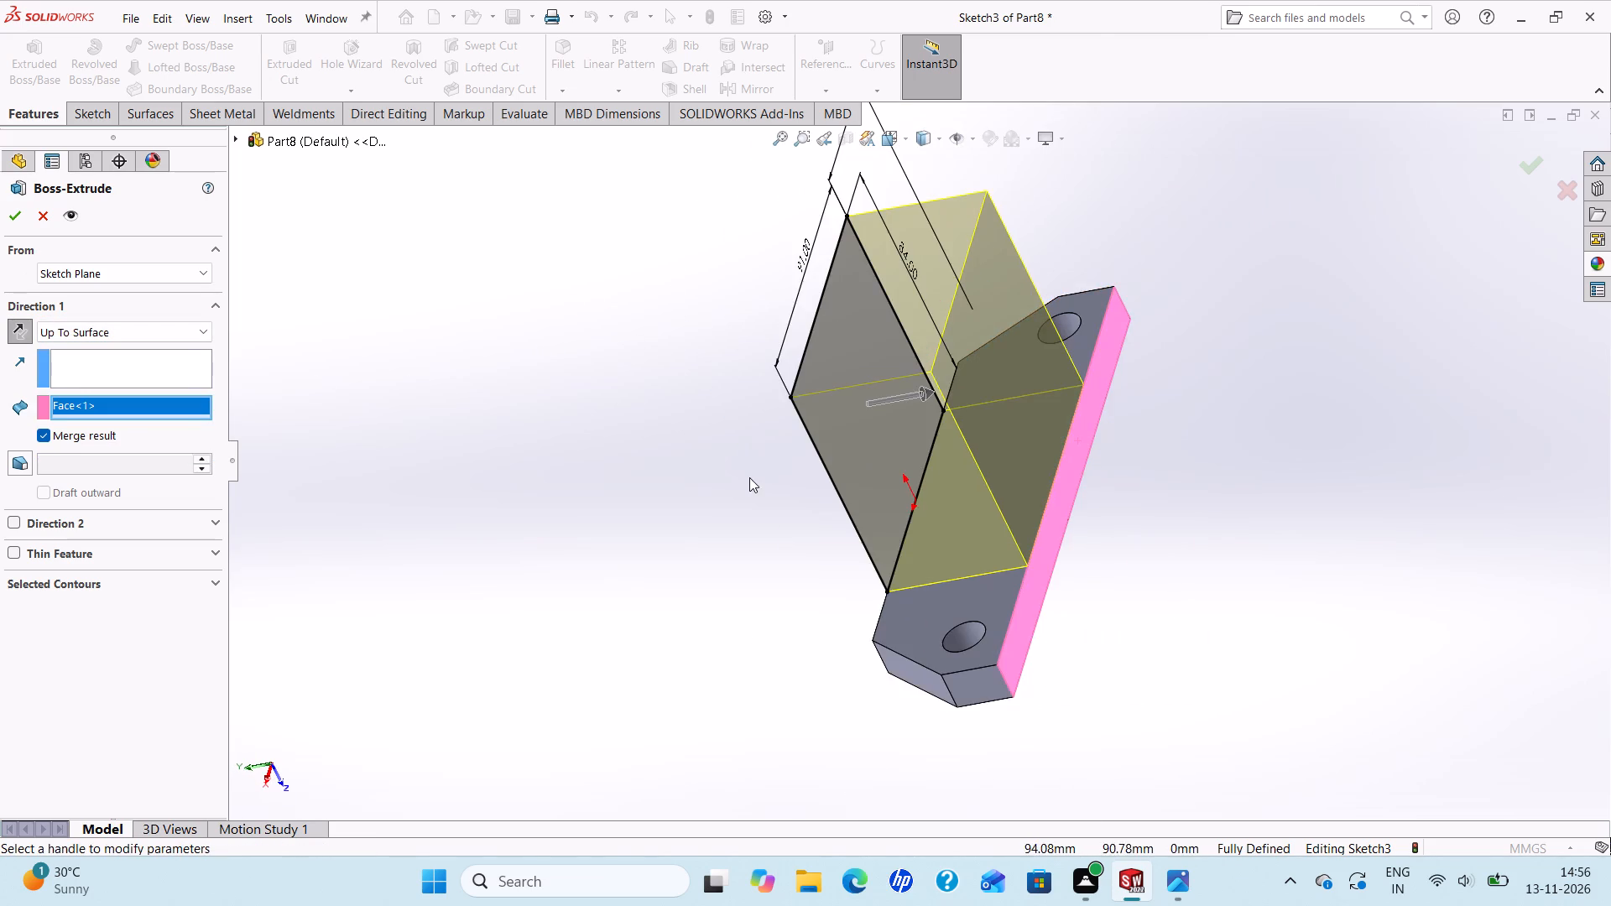
pyautogui.moveTo(748, 477); pyautogui.dragTo(837, 415, button='middle')
pyautogui.click(16, 212)
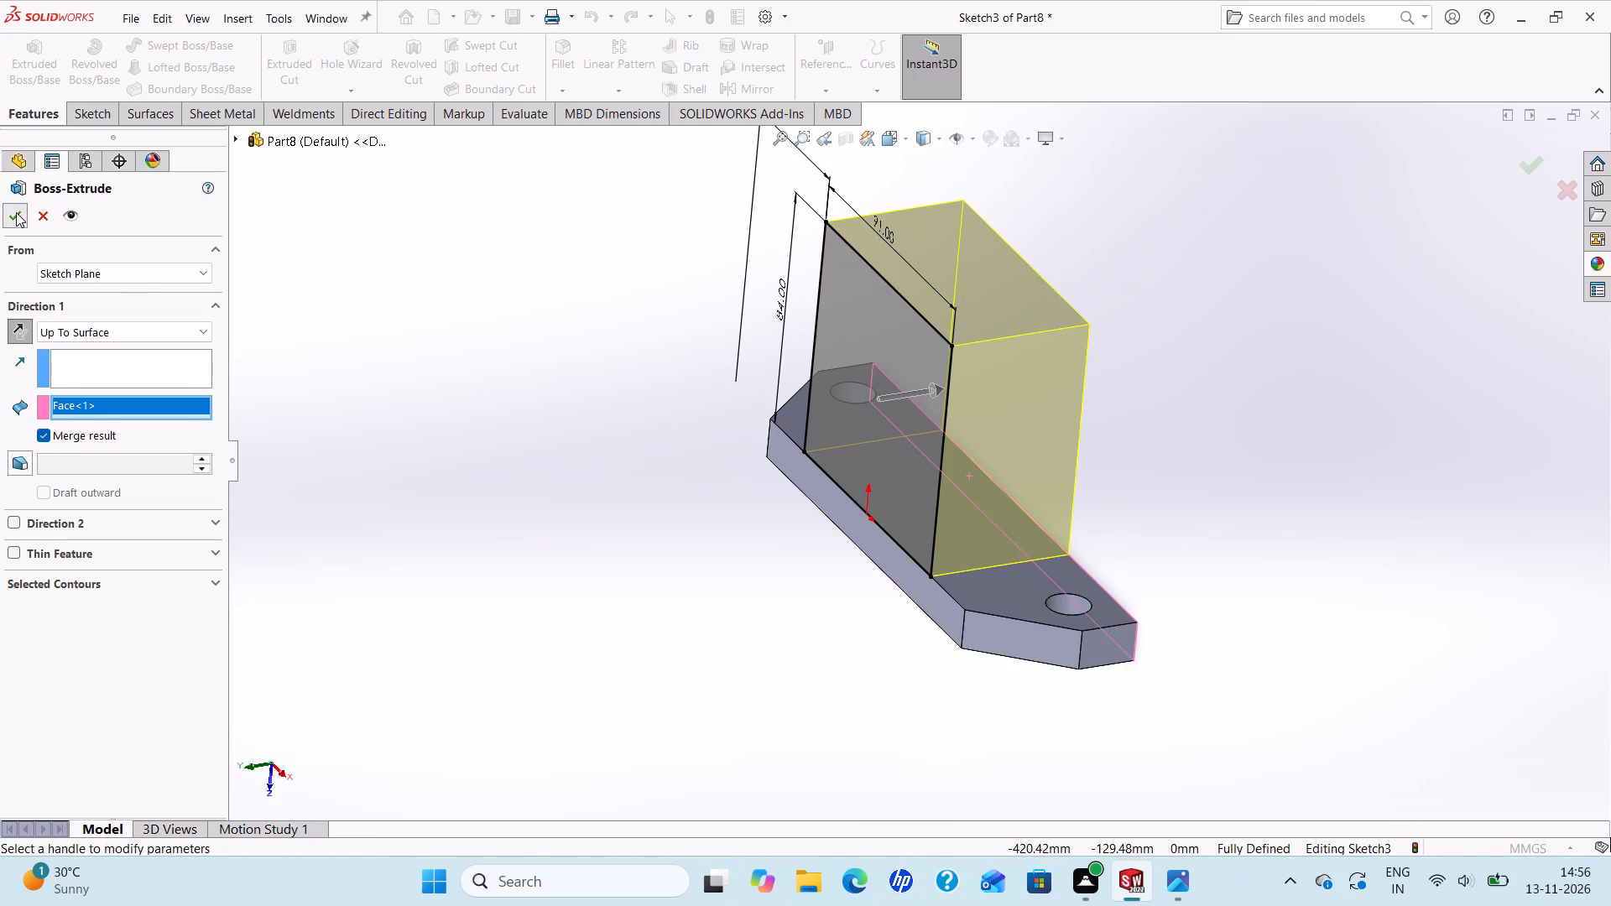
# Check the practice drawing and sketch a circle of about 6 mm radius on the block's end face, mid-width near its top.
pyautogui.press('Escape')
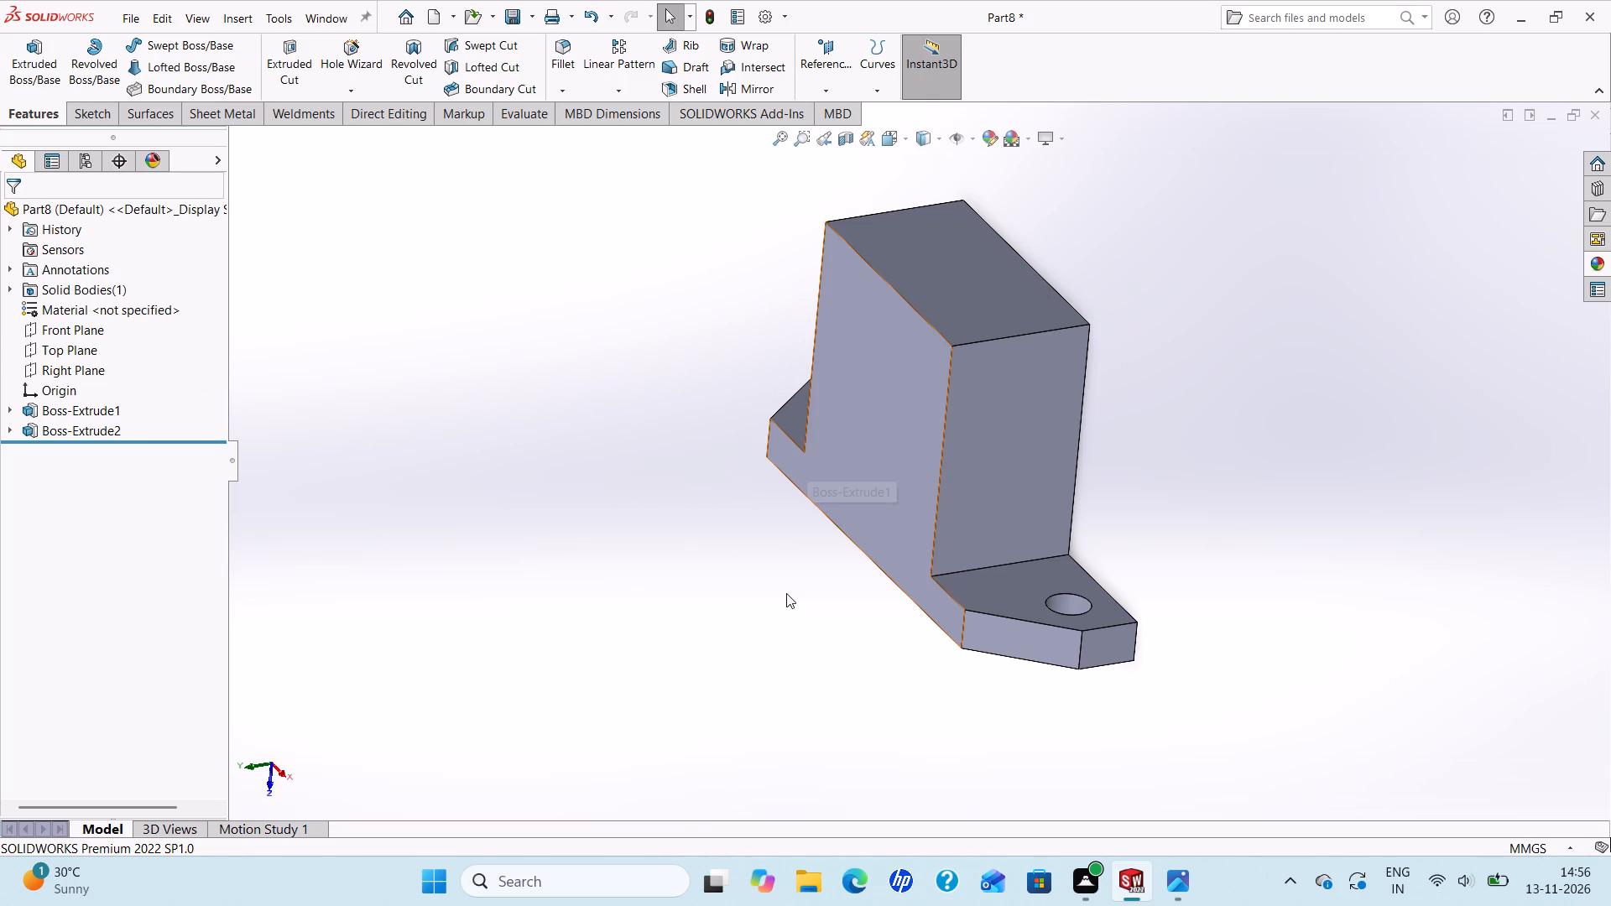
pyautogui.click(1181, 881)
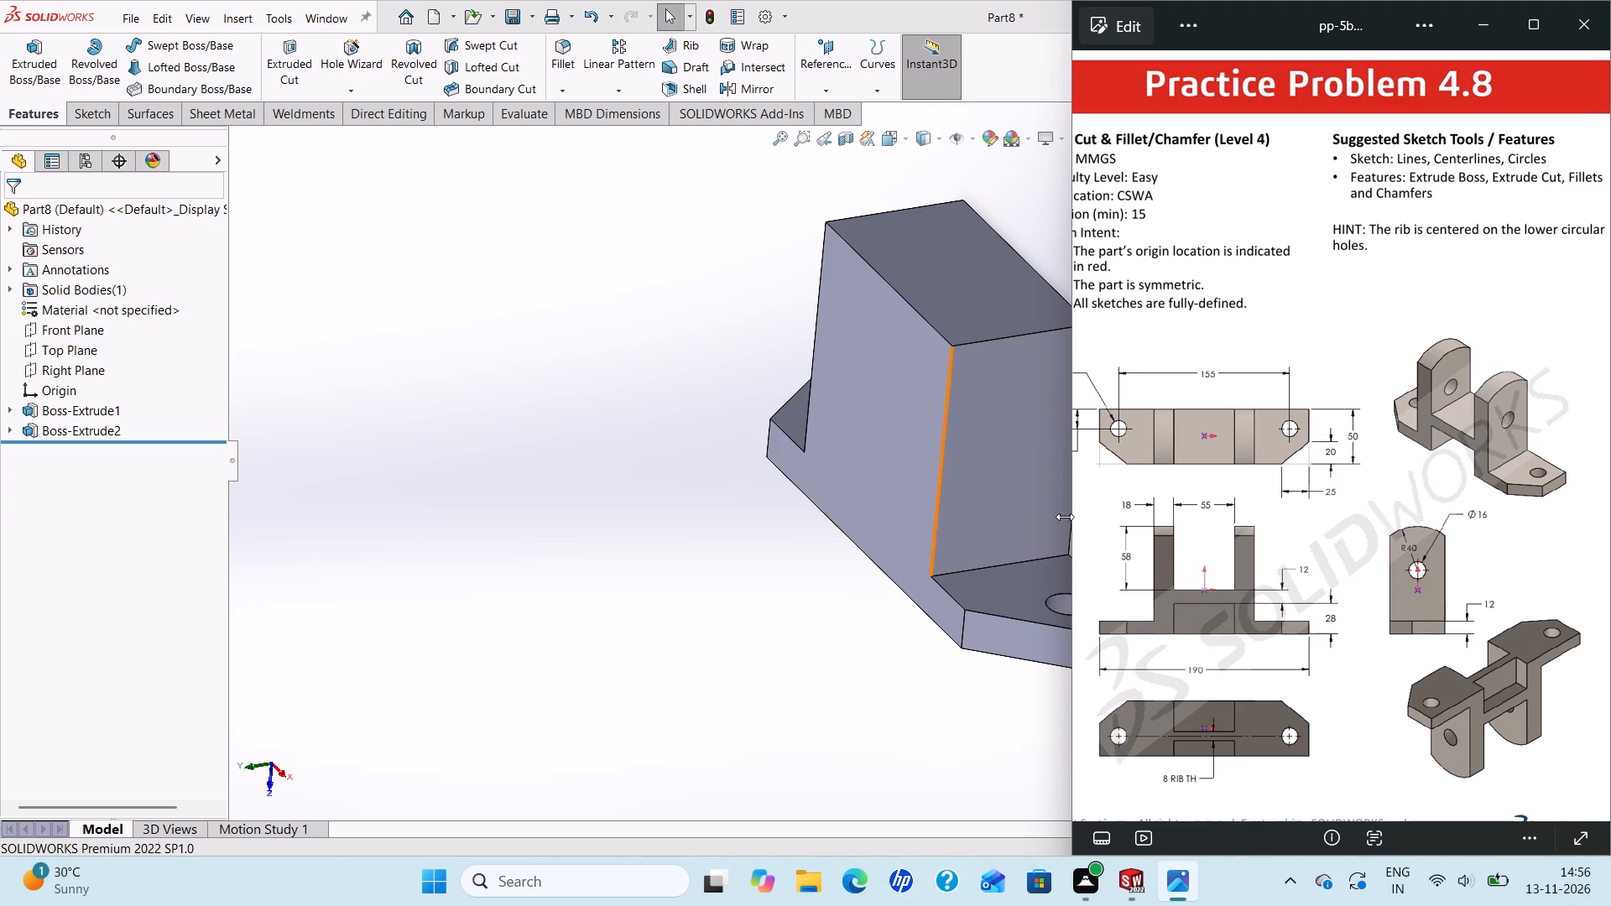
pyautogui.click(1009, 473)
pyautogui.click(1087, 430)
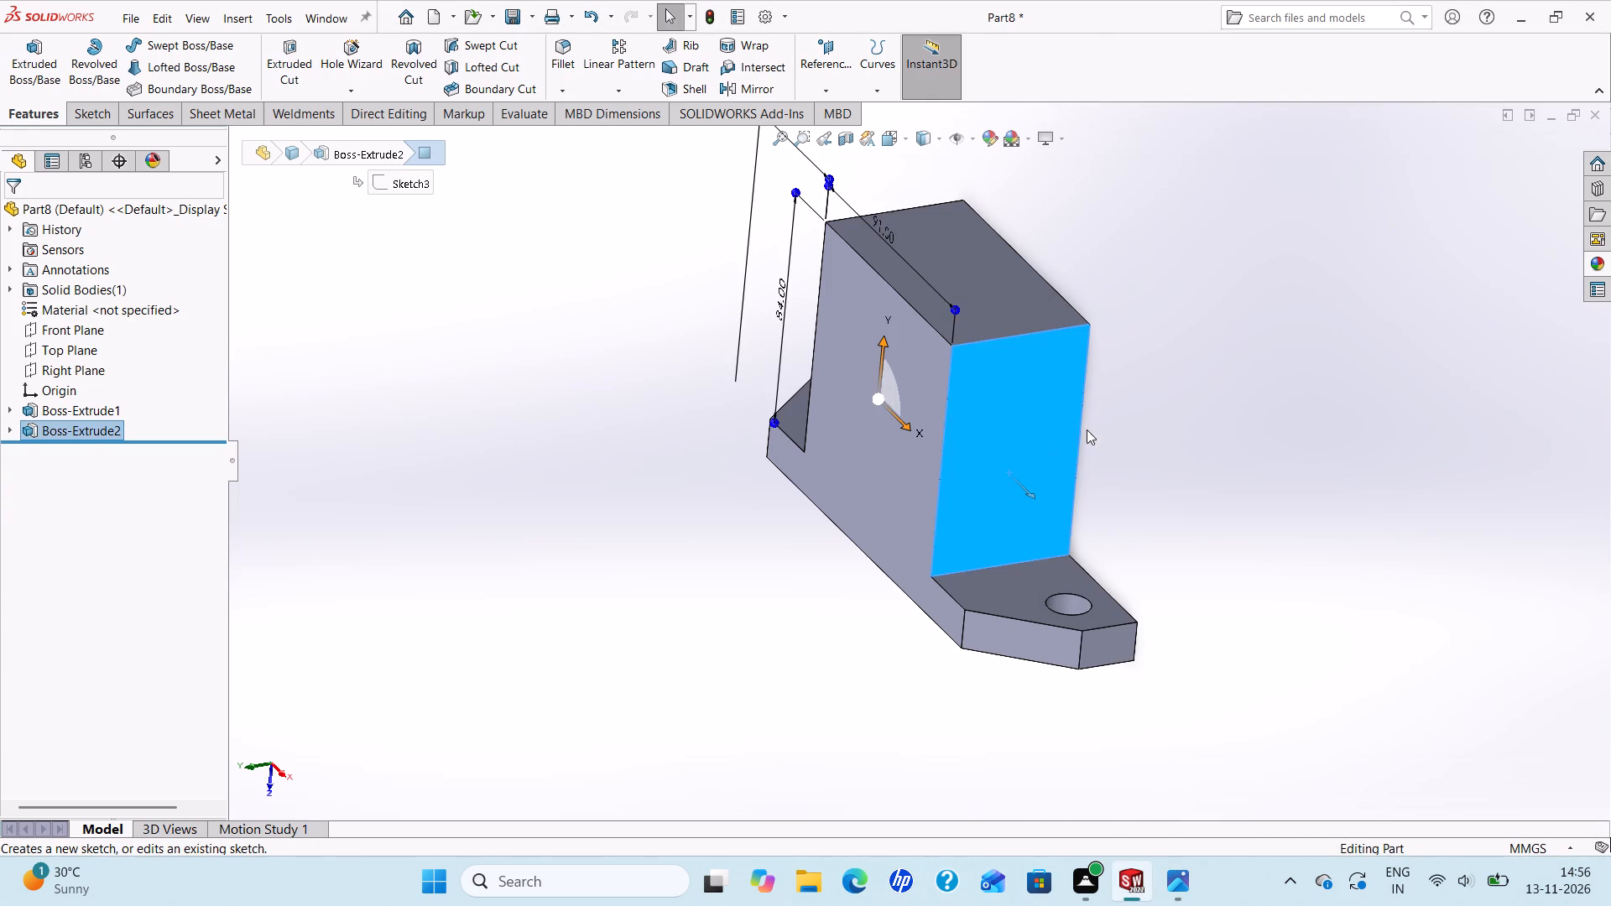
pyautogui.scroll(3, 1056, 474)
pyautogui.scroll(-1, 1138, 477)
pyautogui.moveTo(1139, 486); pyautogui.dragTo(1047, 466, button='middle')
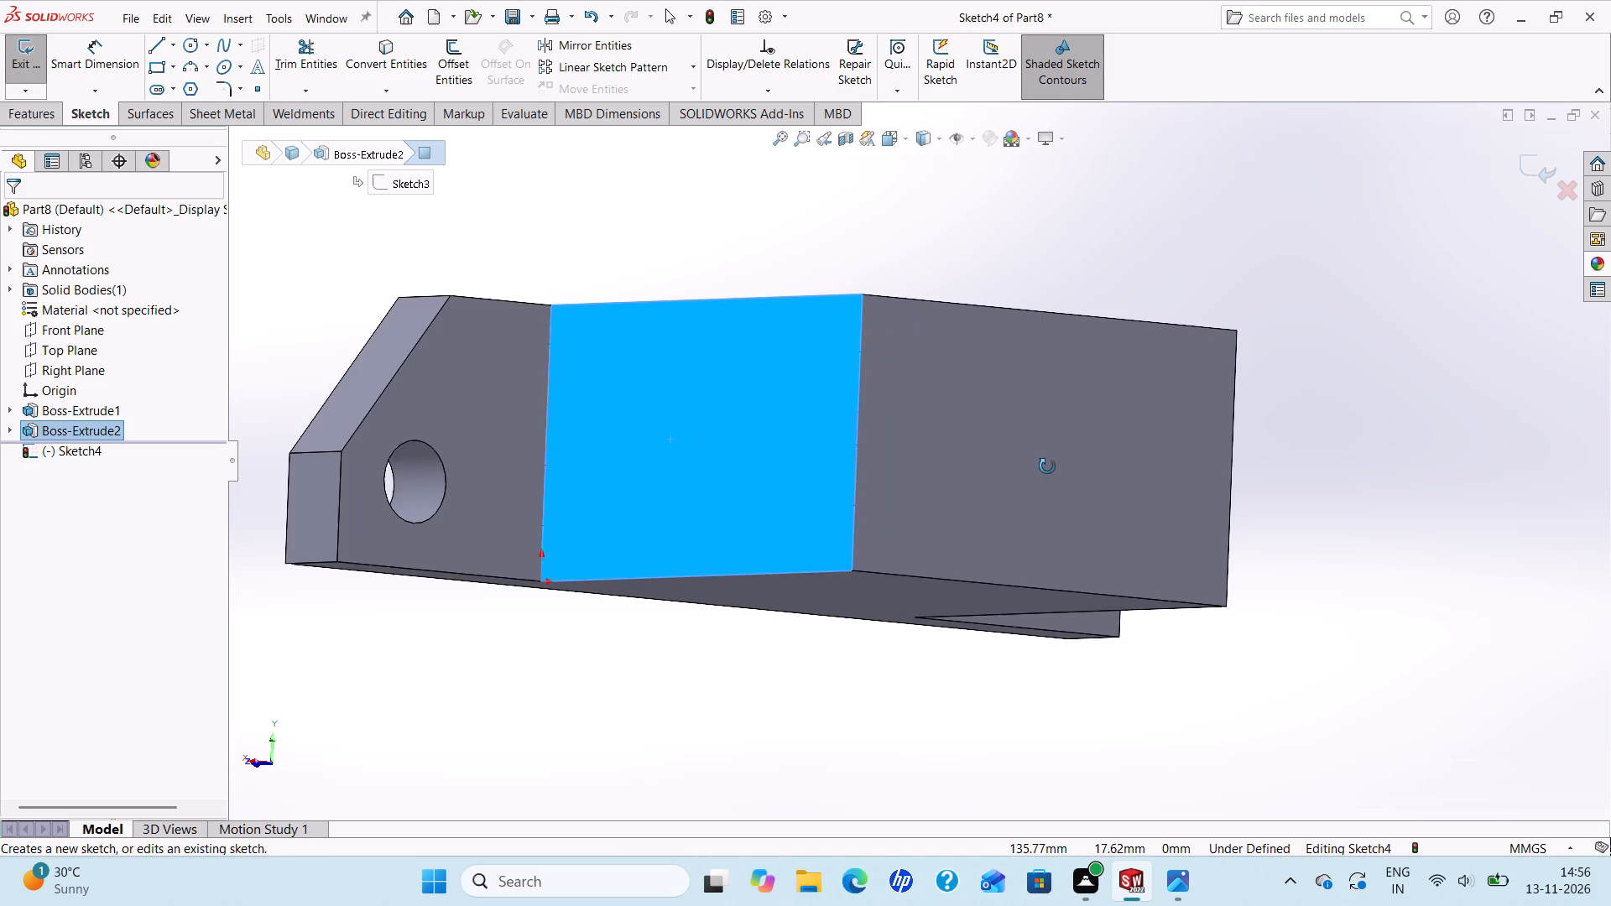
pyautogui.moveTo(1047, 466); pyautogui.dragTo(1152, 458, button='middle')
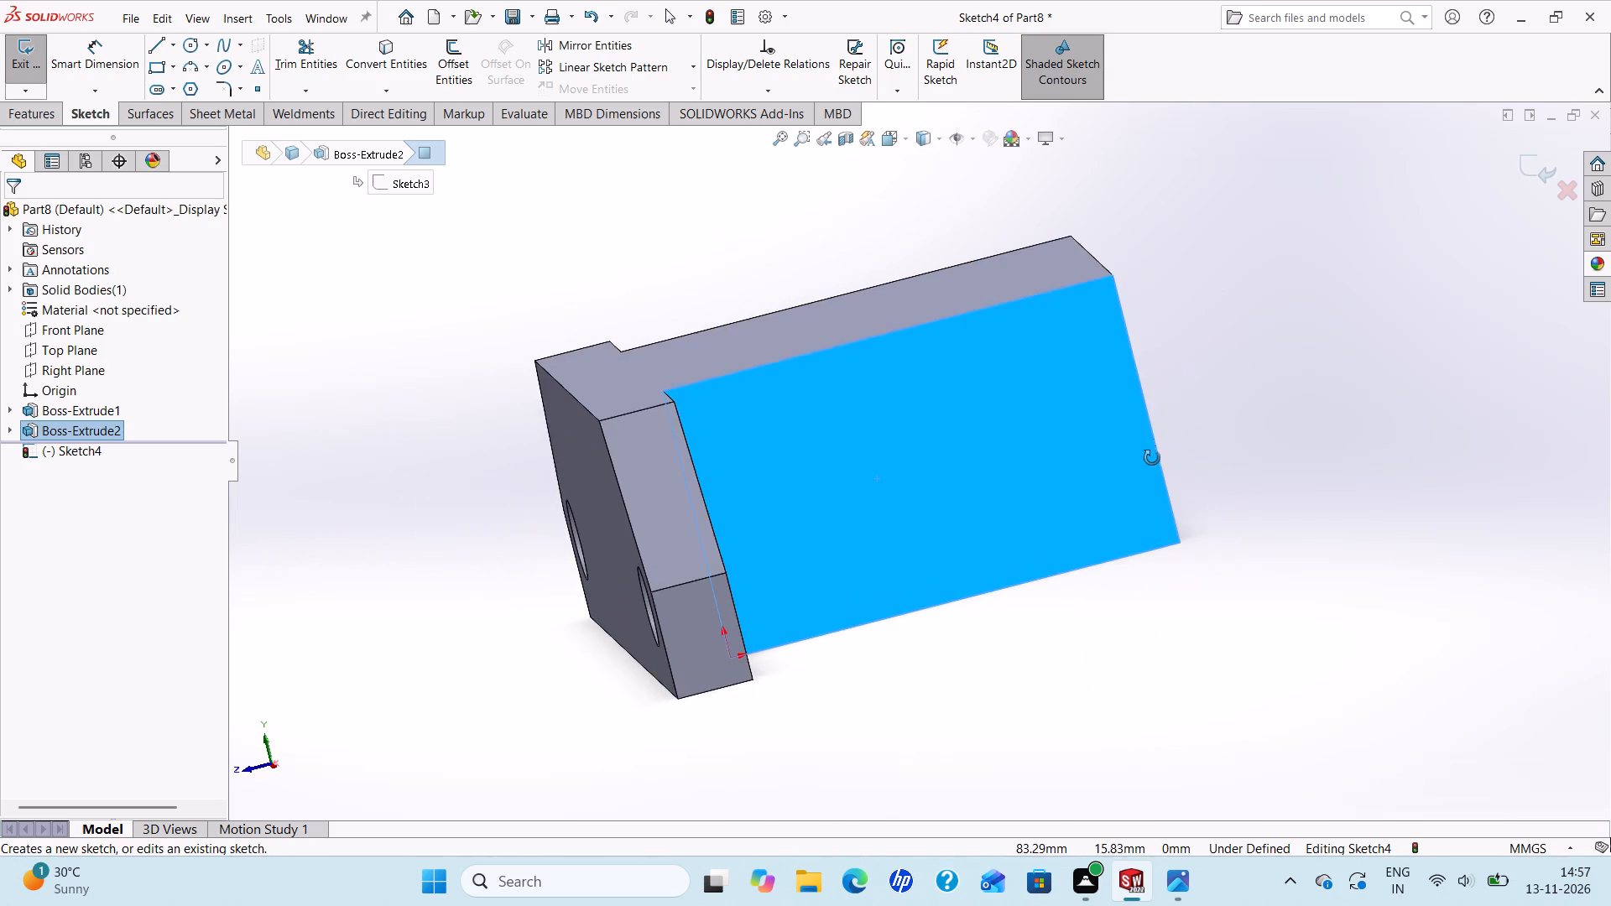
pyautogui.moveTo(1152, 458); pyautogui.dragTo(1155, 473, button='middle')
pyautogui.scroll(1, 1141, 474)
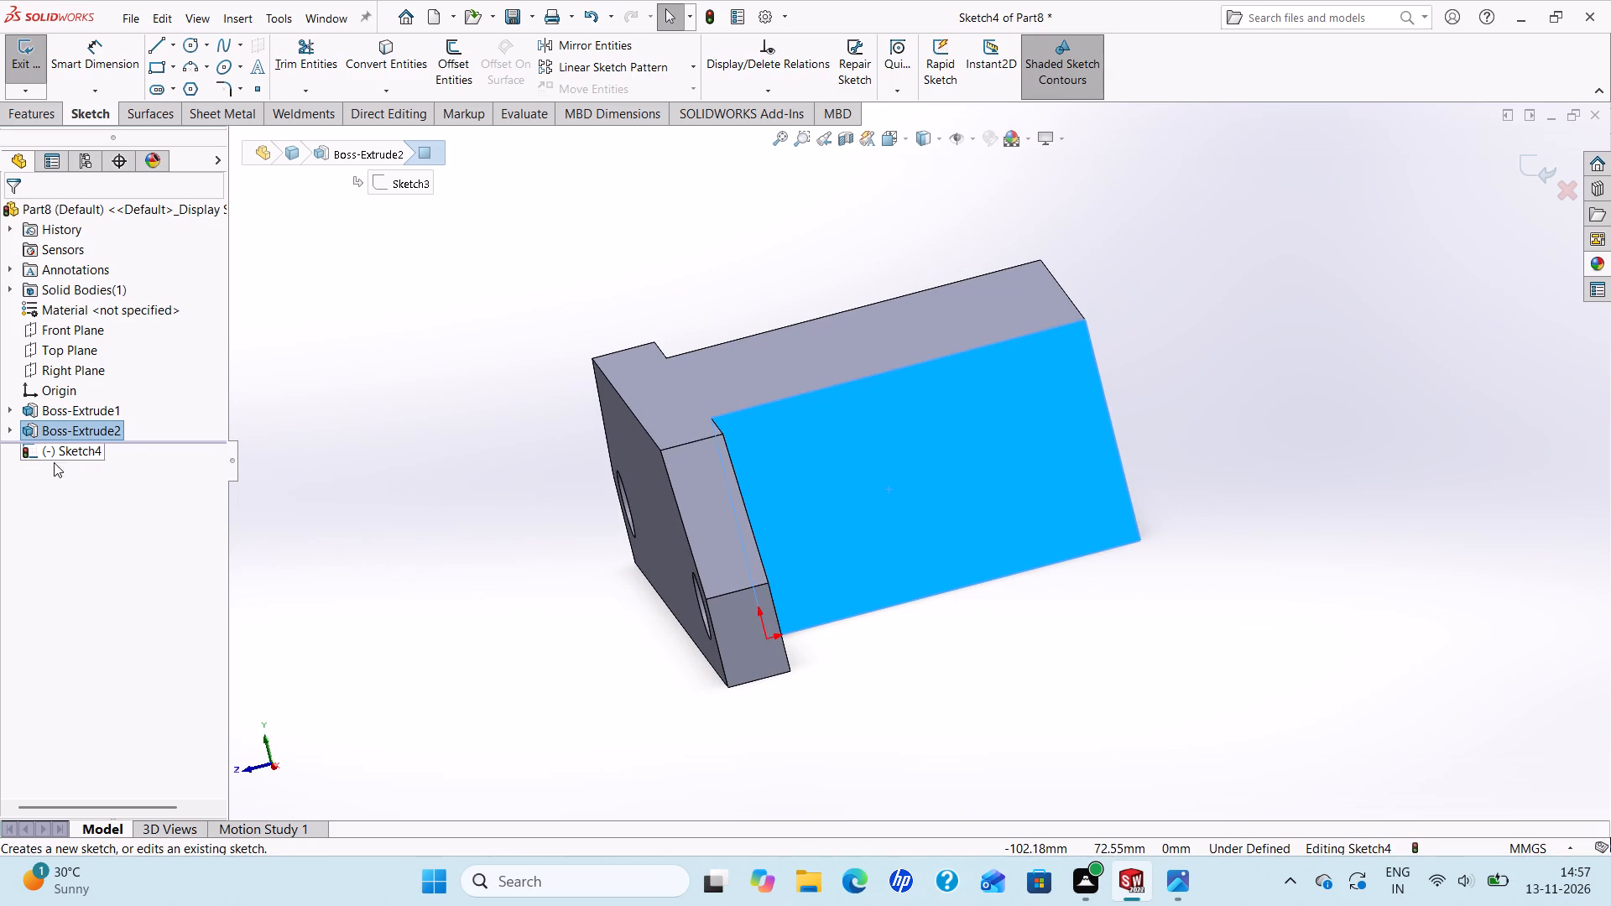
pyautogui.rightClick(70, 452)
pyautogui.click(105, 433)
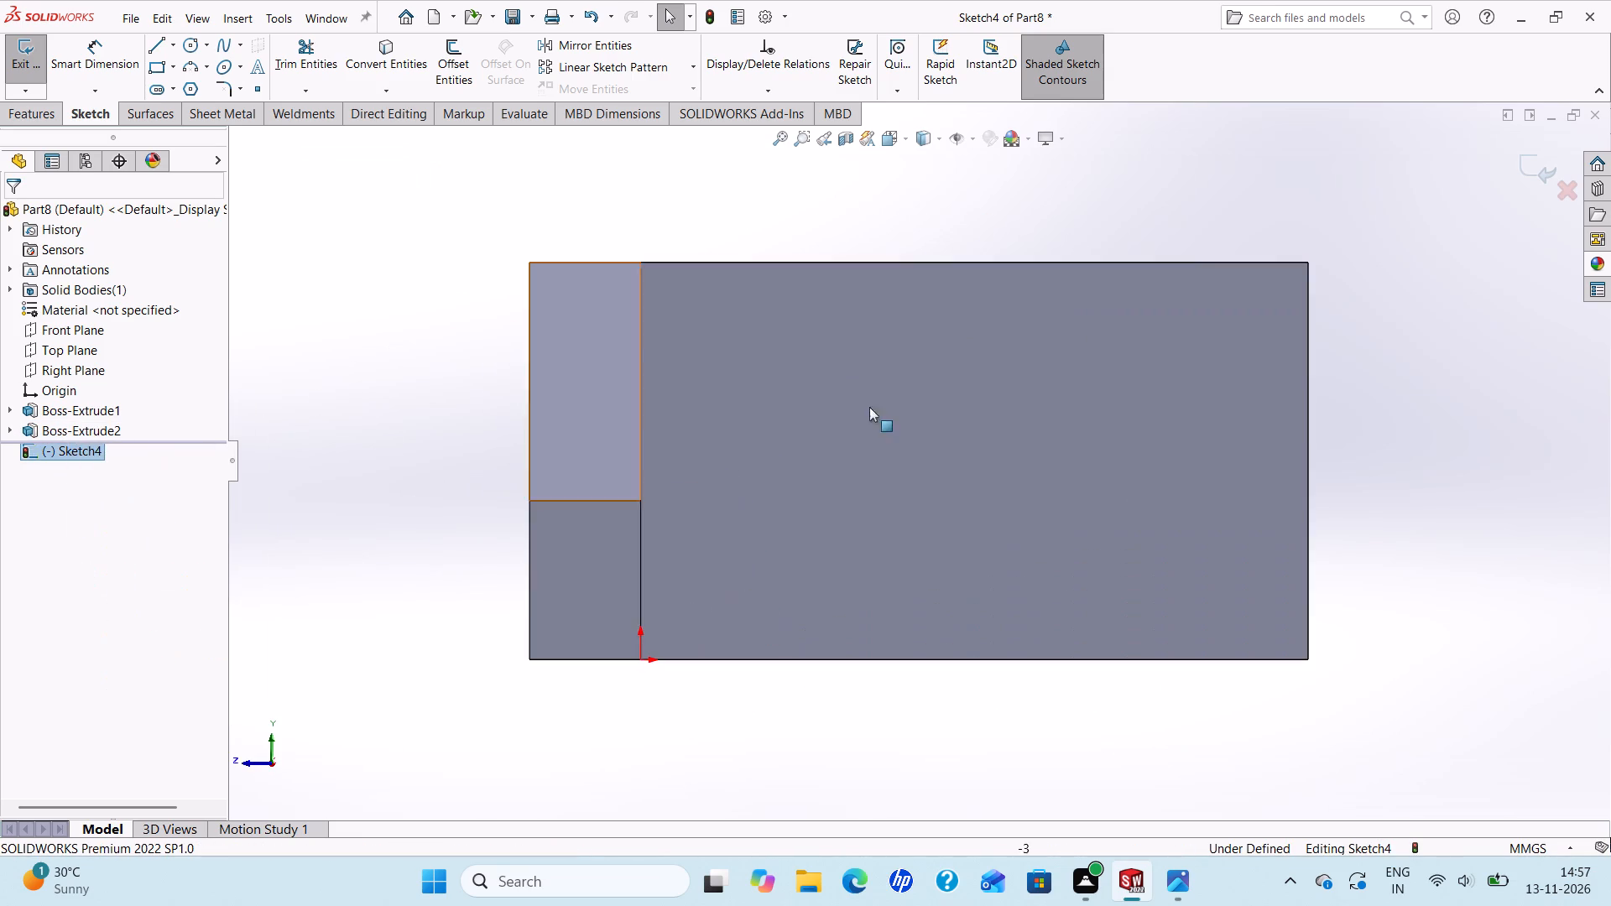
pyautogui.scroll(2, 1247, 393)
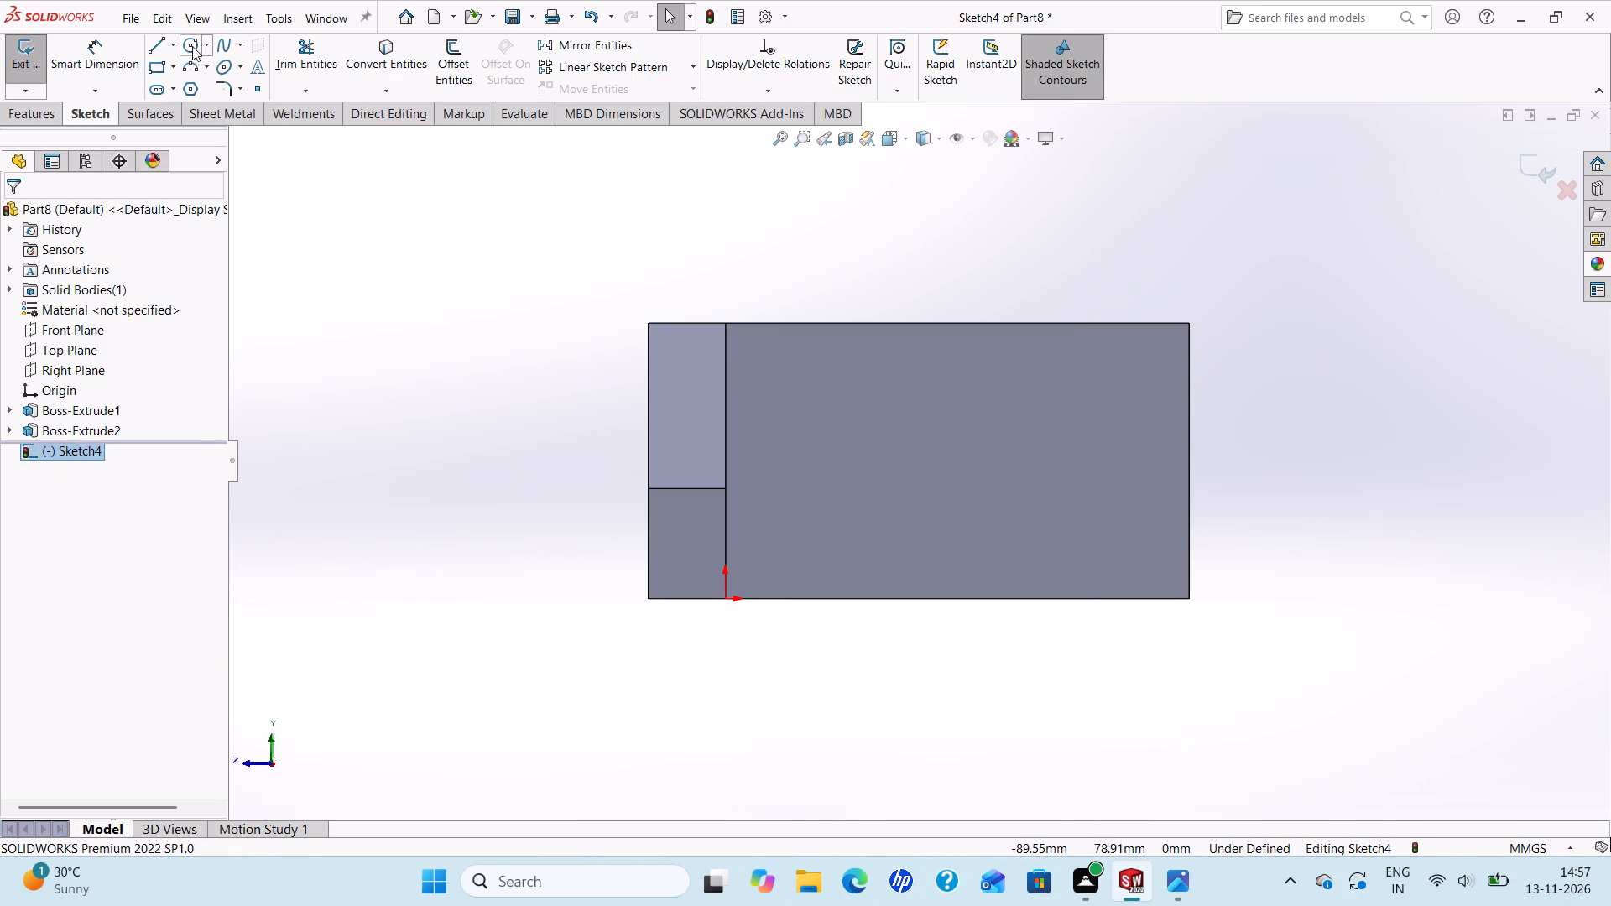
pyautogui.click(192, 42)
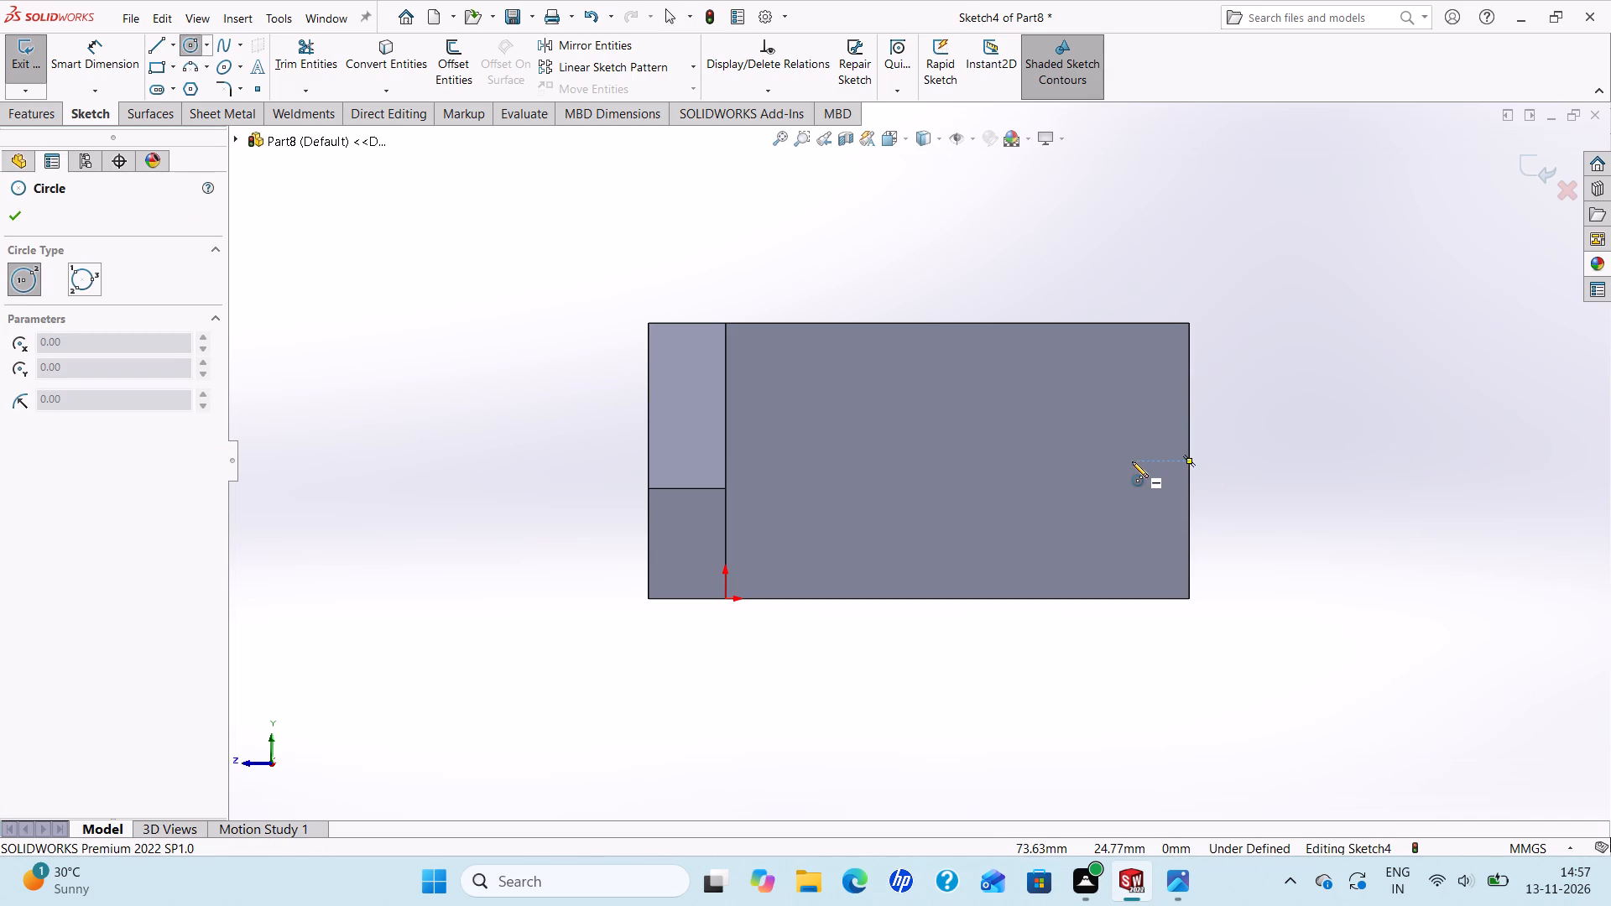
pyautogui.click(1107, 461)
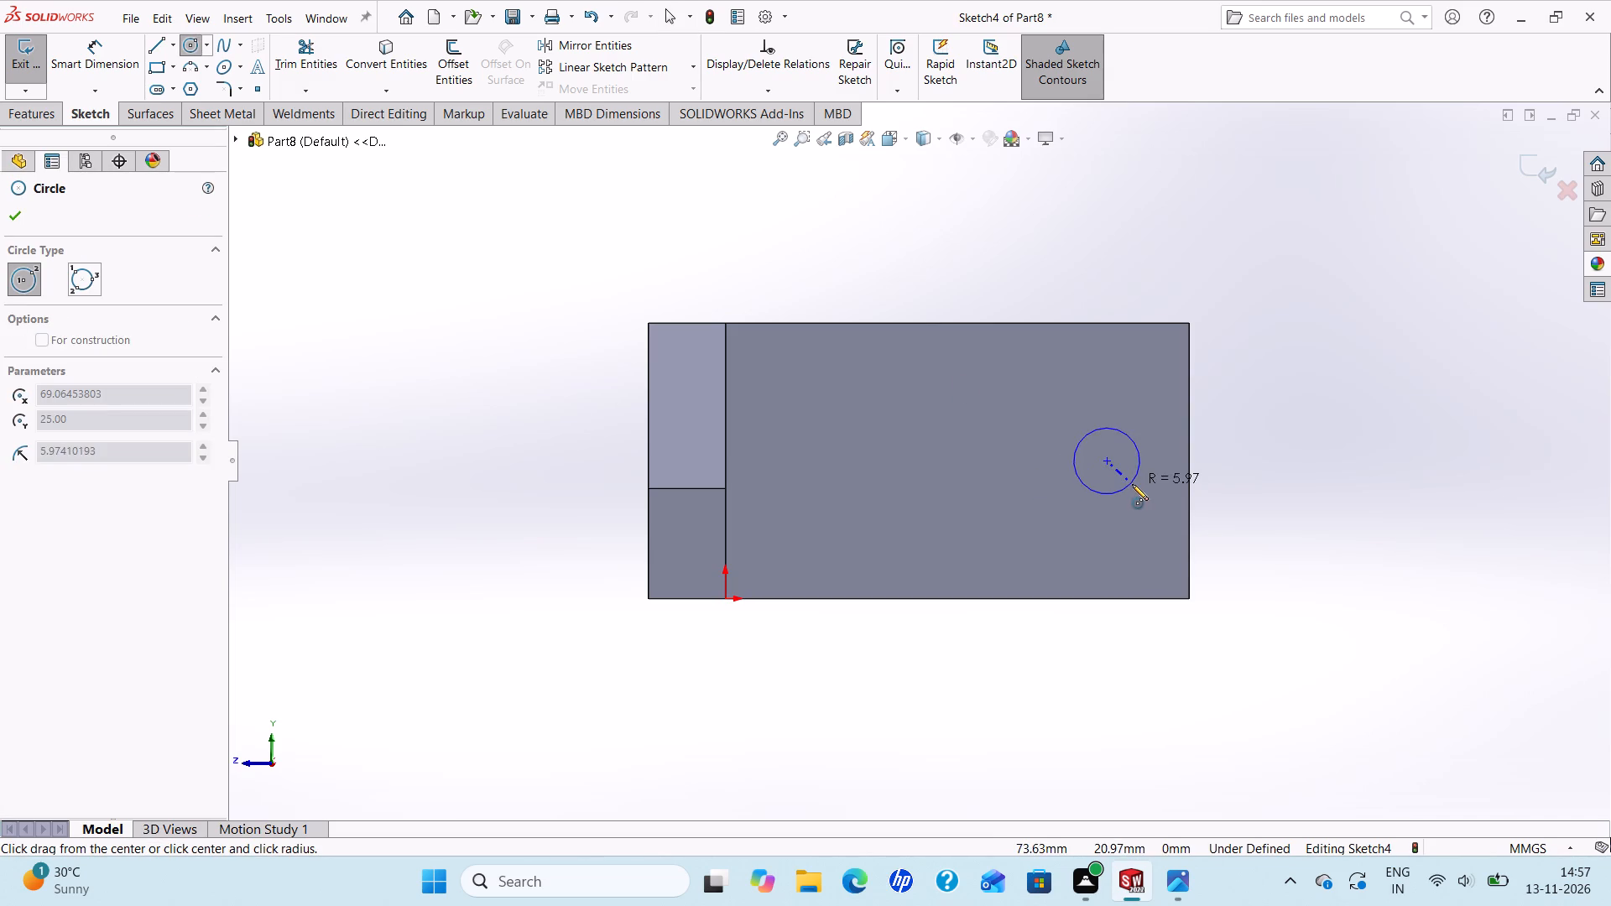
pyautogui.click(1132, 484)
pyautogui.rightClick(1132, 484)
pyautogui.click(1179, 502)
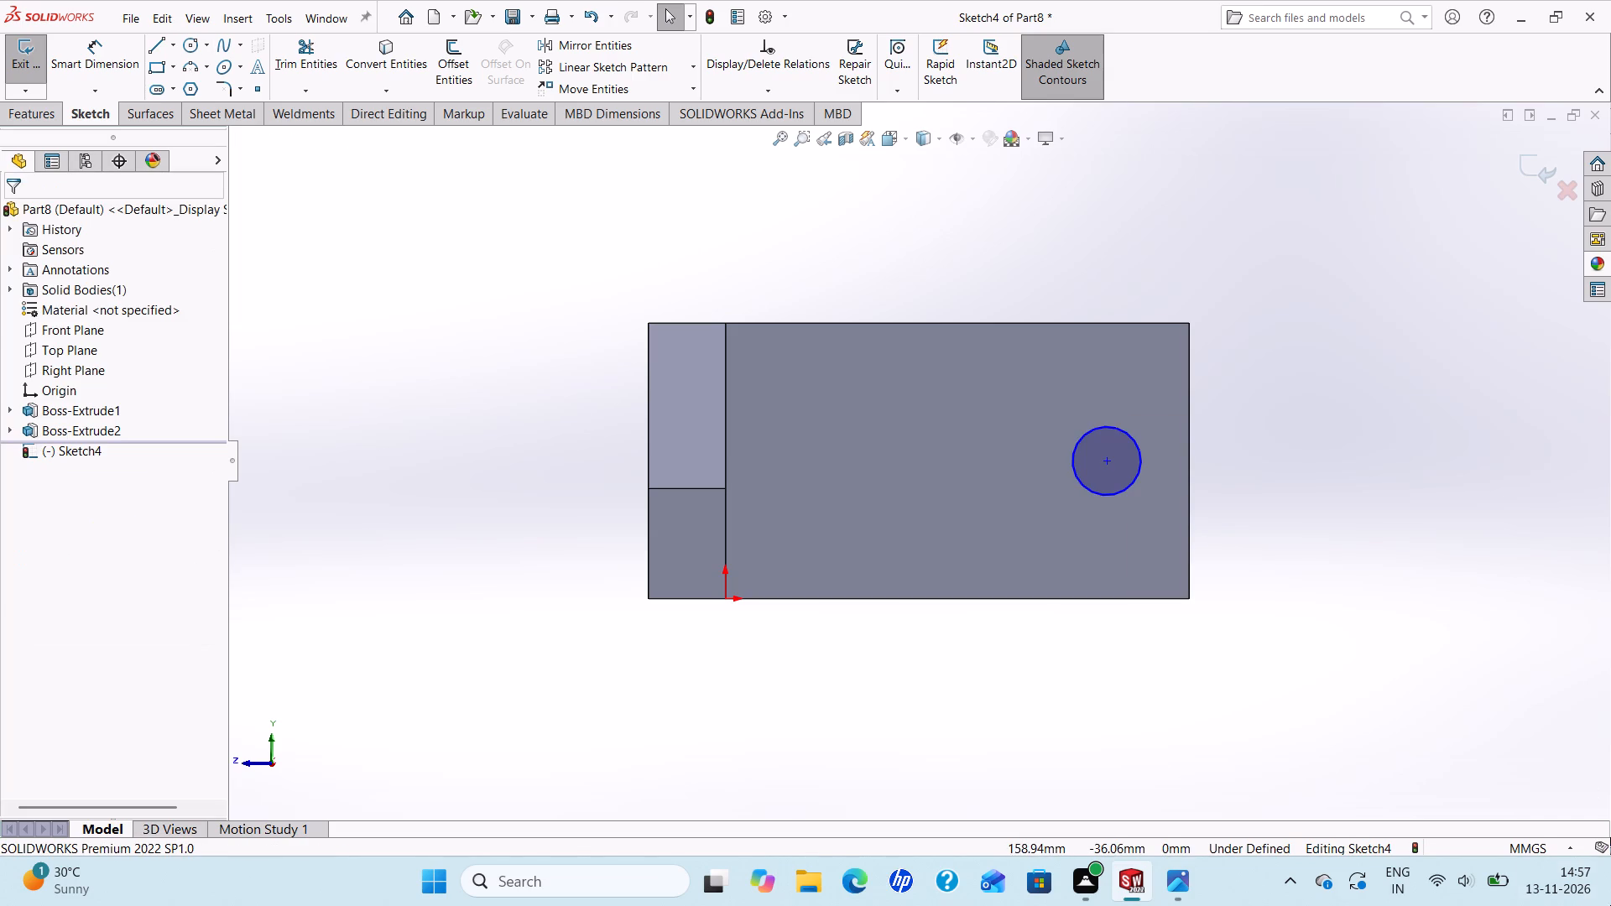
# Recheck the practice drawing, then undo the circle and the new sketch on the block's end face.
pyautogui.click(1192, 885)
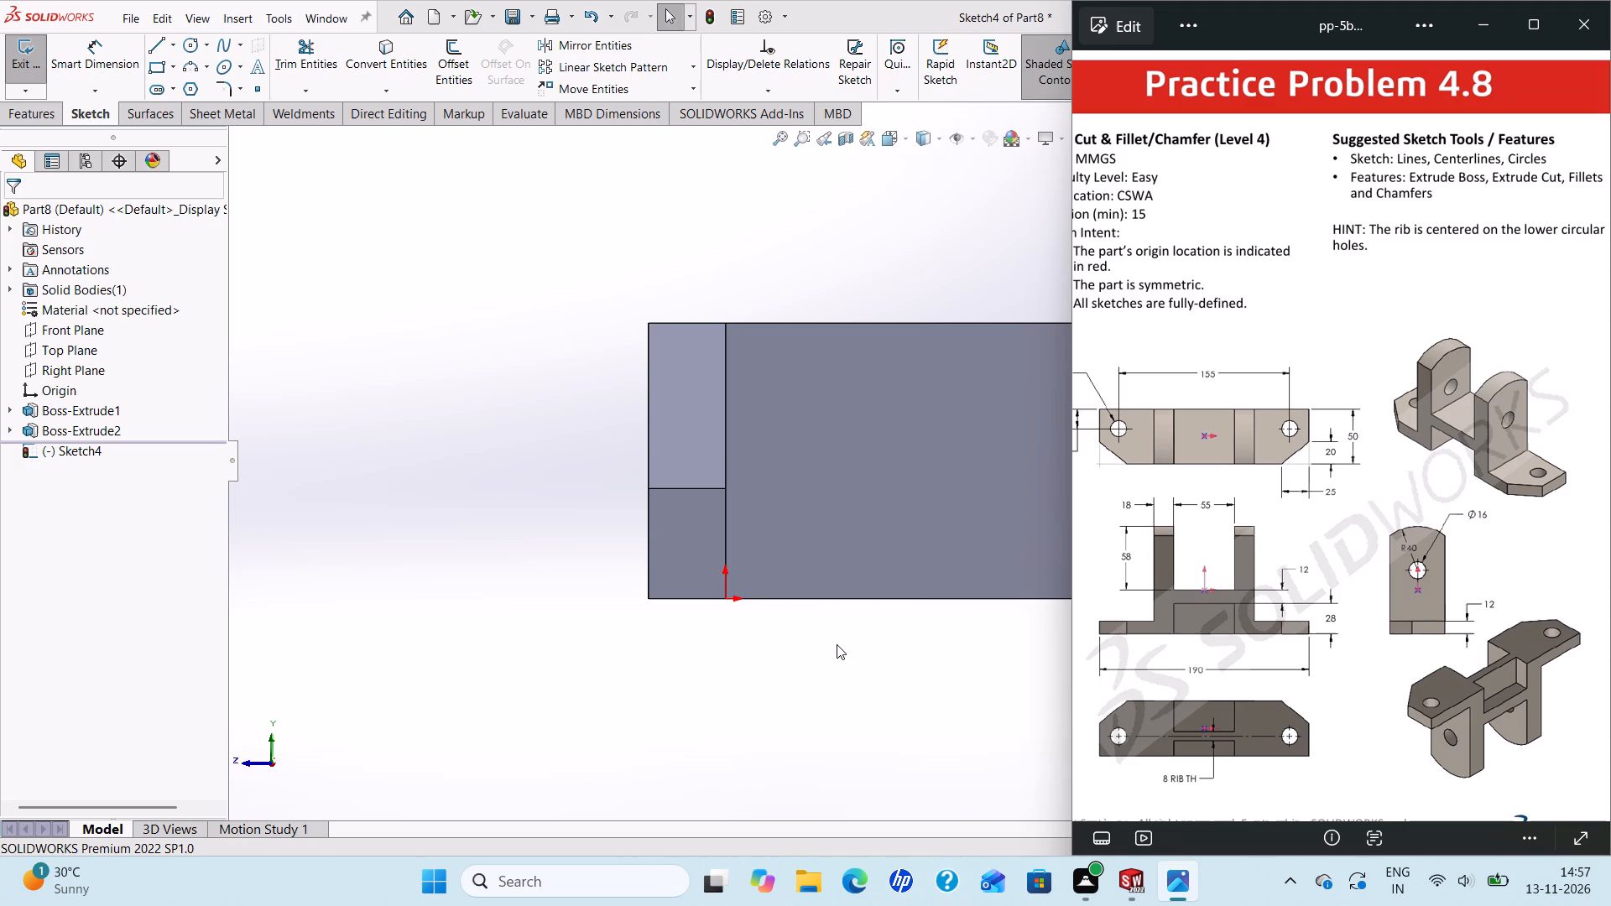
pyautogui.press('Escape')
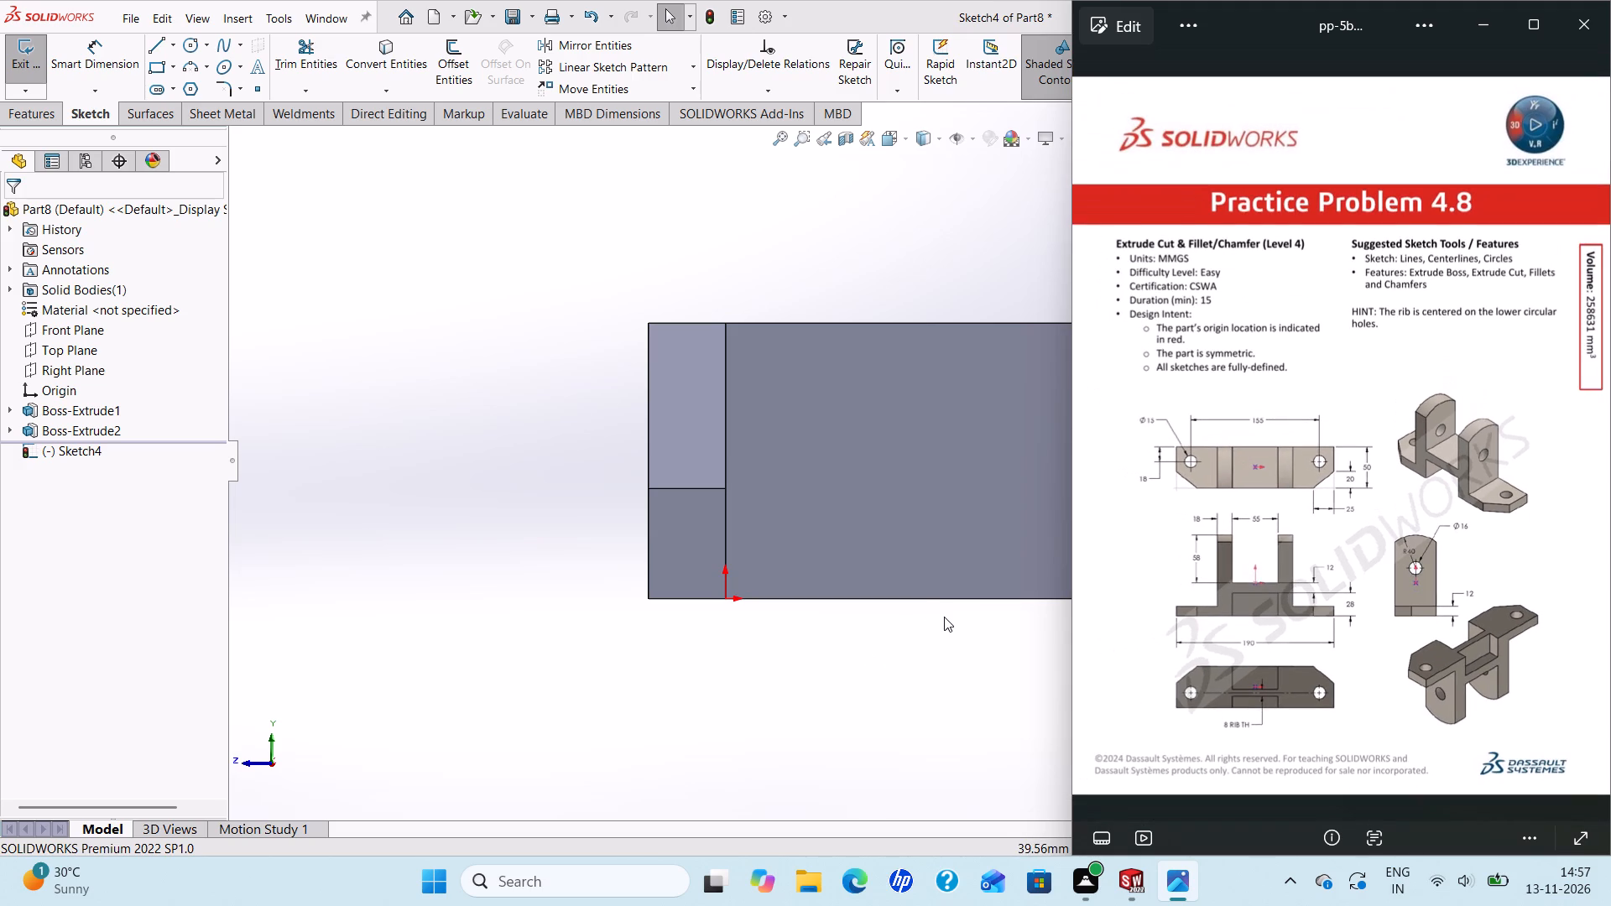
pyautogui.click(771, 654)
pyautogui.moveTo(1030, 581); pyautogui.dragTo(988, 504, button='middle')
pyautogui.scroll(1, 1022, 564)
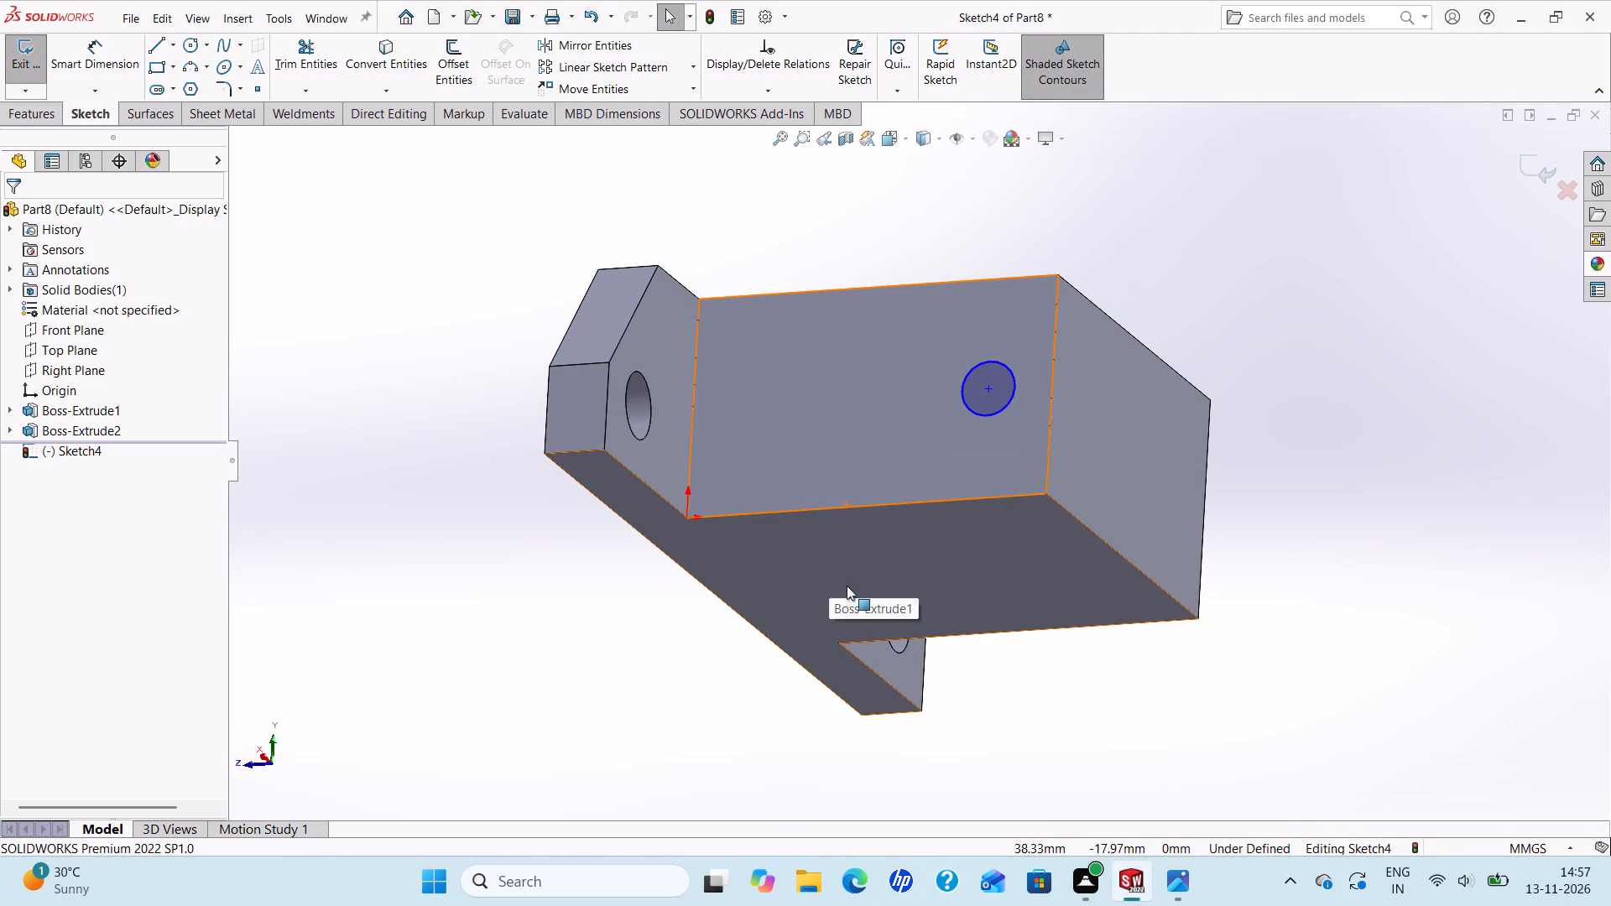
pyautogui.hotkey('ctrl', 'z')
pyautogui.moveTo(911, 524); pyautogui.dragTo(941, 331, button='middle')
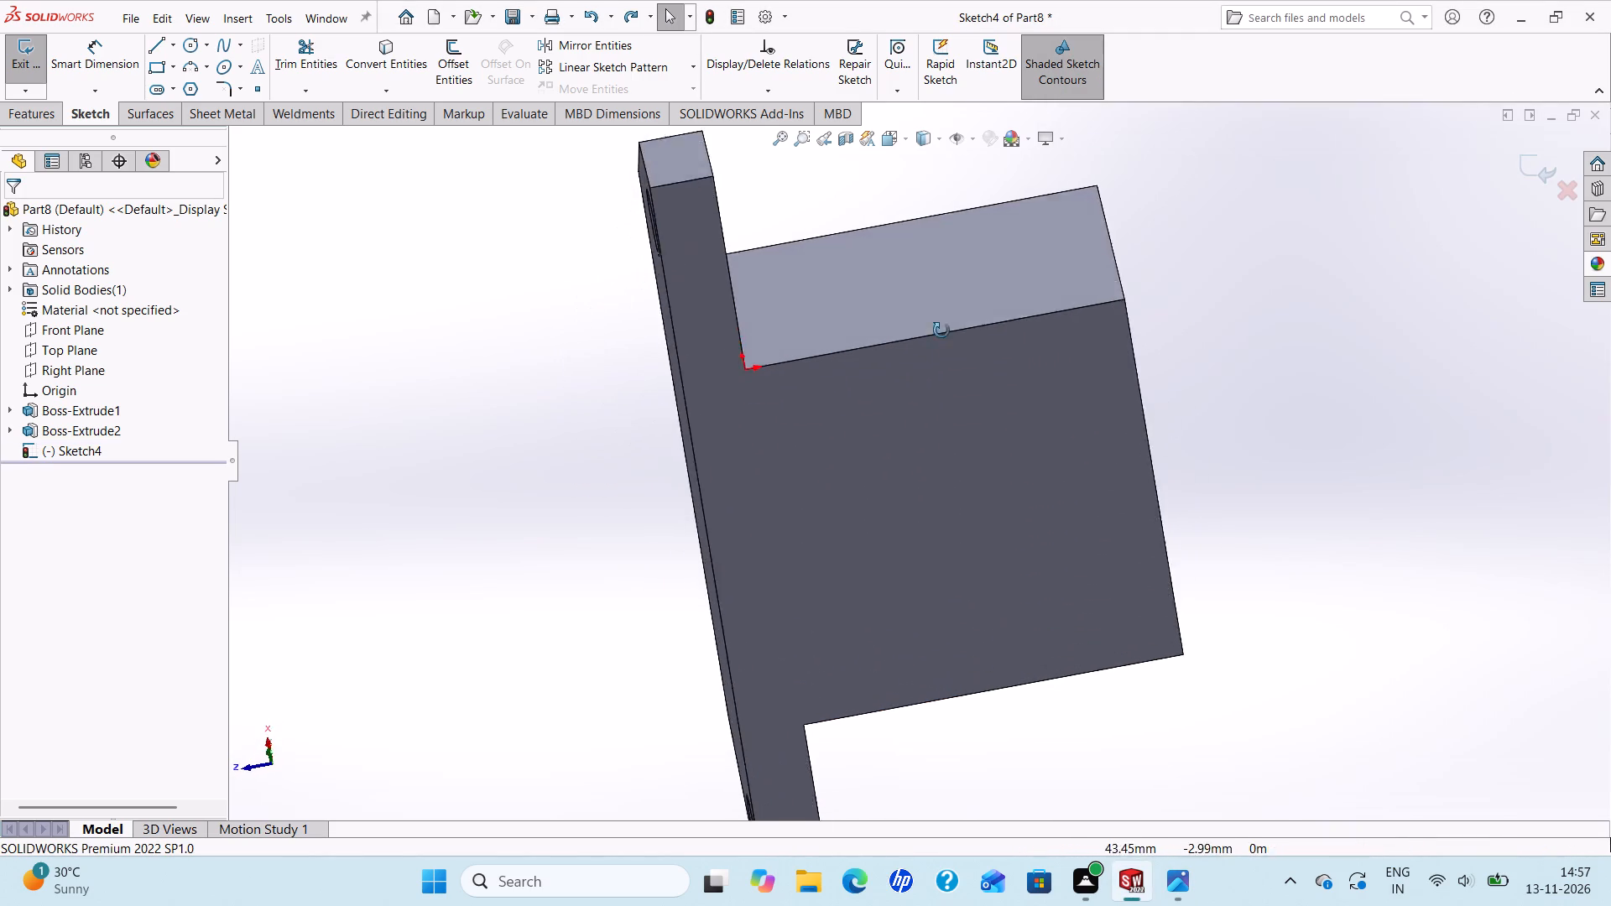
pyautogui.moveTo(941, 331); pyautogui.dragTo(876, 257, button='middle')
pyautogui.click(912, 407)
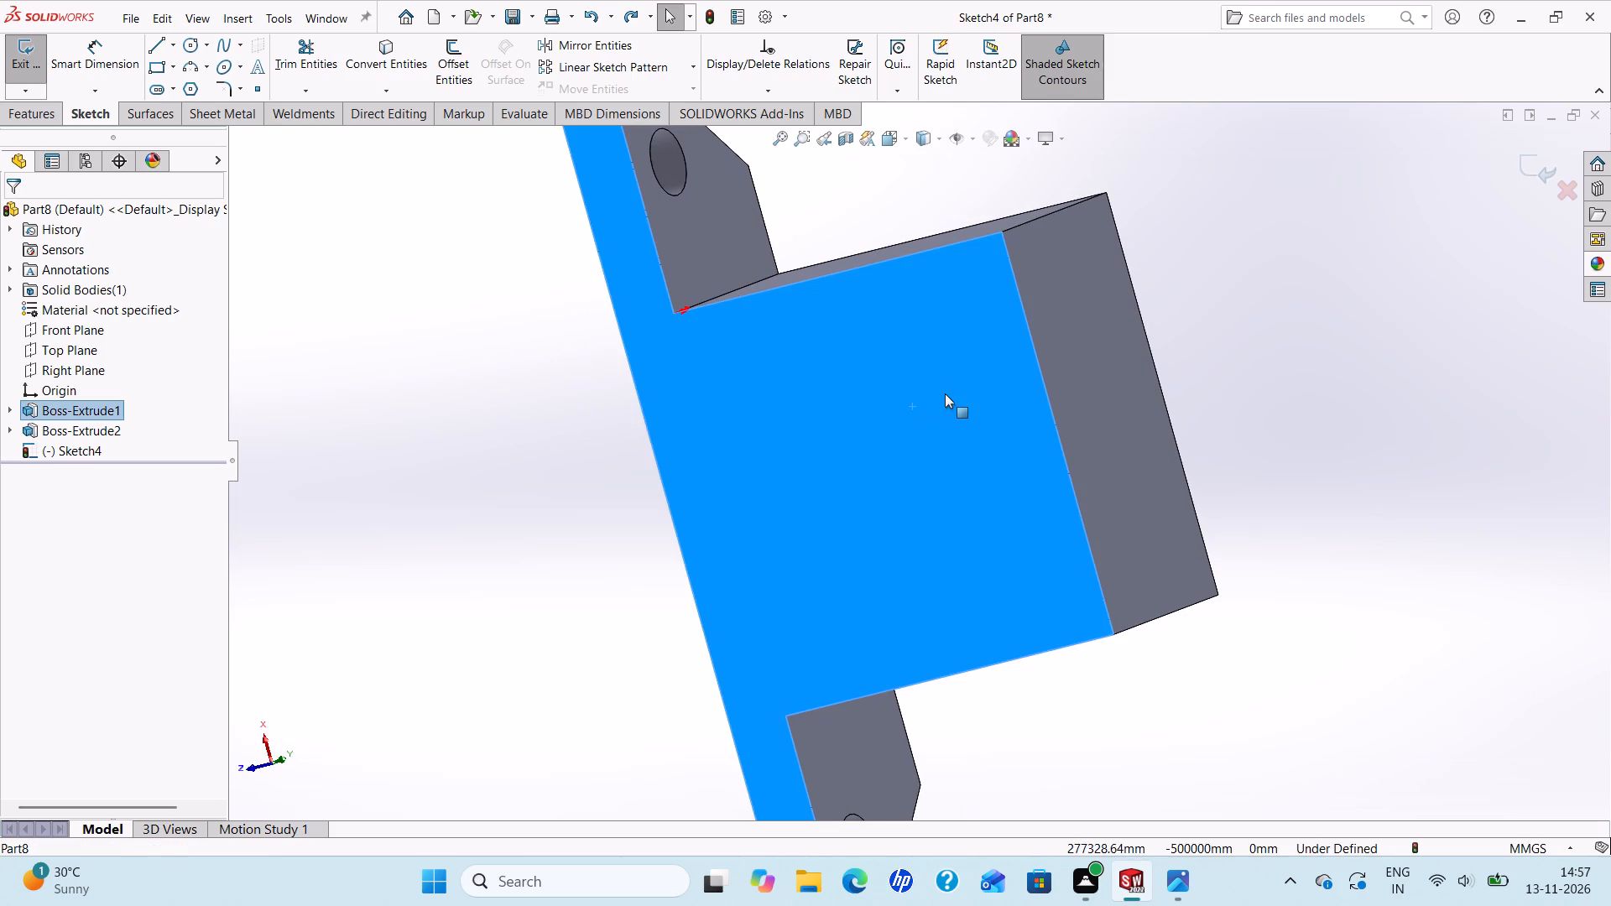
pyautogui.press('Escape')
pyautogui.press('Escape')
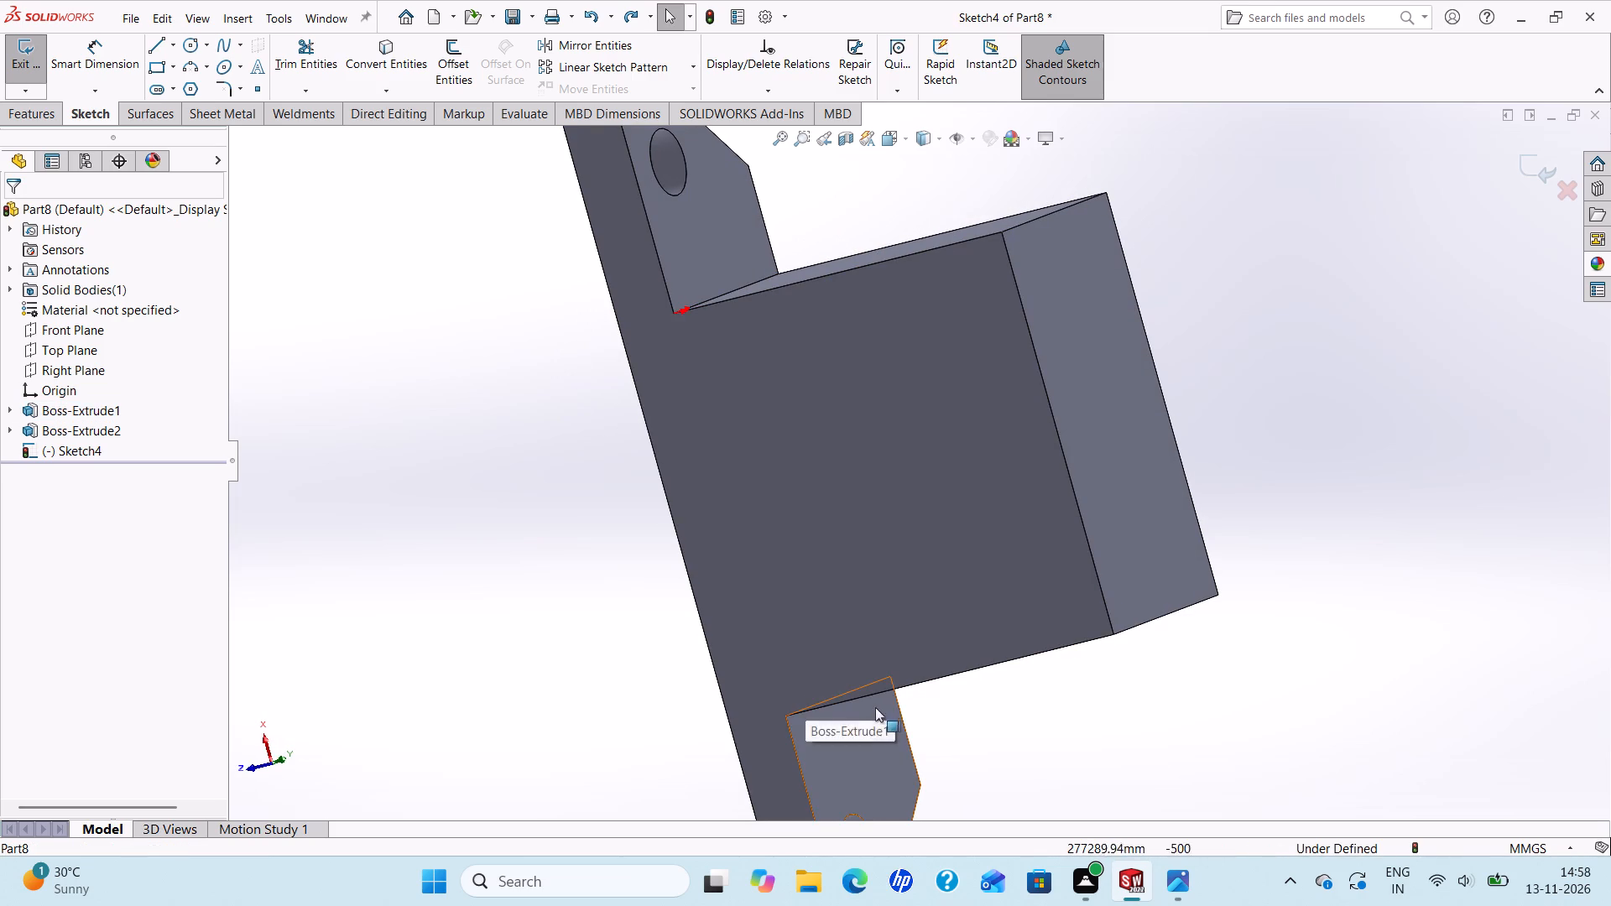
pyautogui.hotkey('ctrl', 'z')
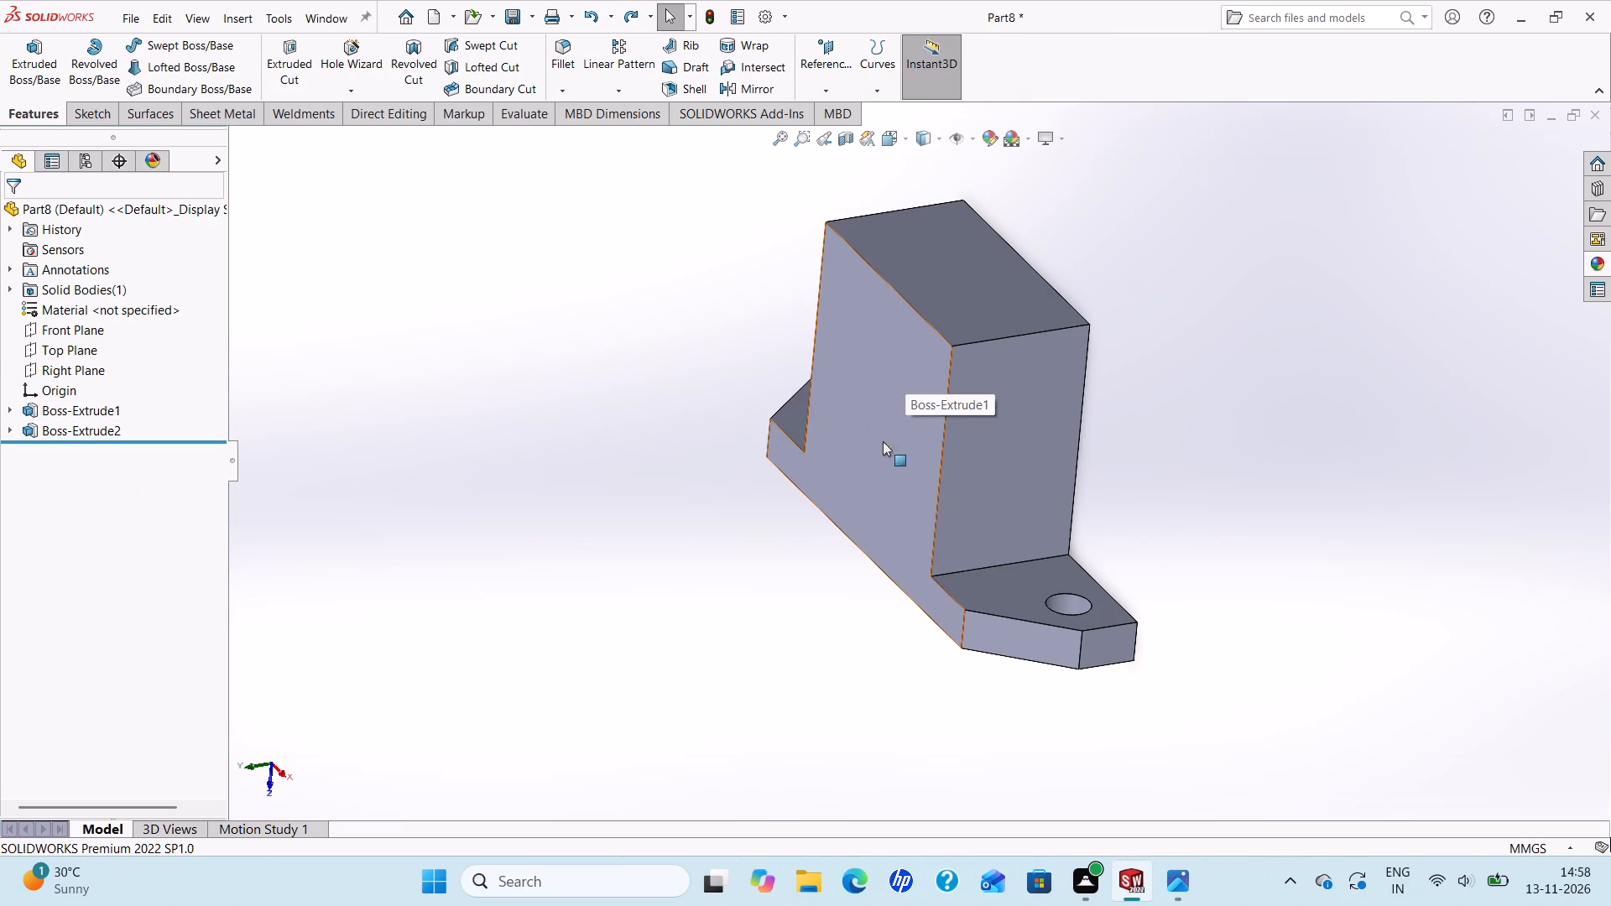
# On the block's large front face, sketch a corner rectangle about 59 mm wide and 43 mm high, hanging from the top edge.
pyautogui.click(876, 385)
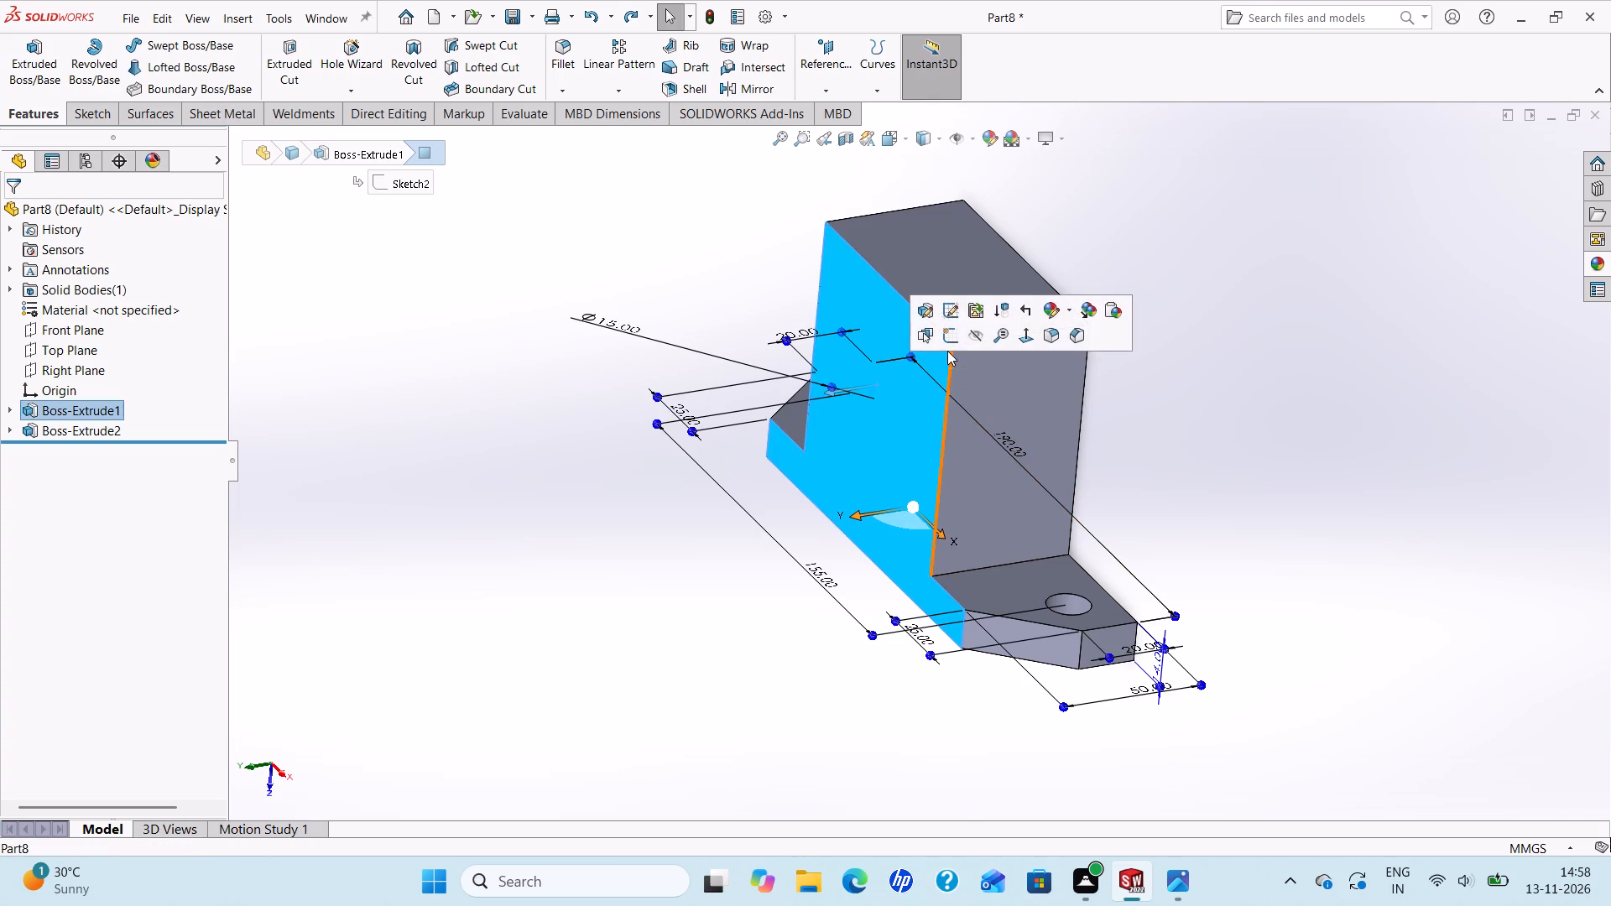
pyautogui.click(947, 342)
pyautogui.scroll(2, 1009, 354)
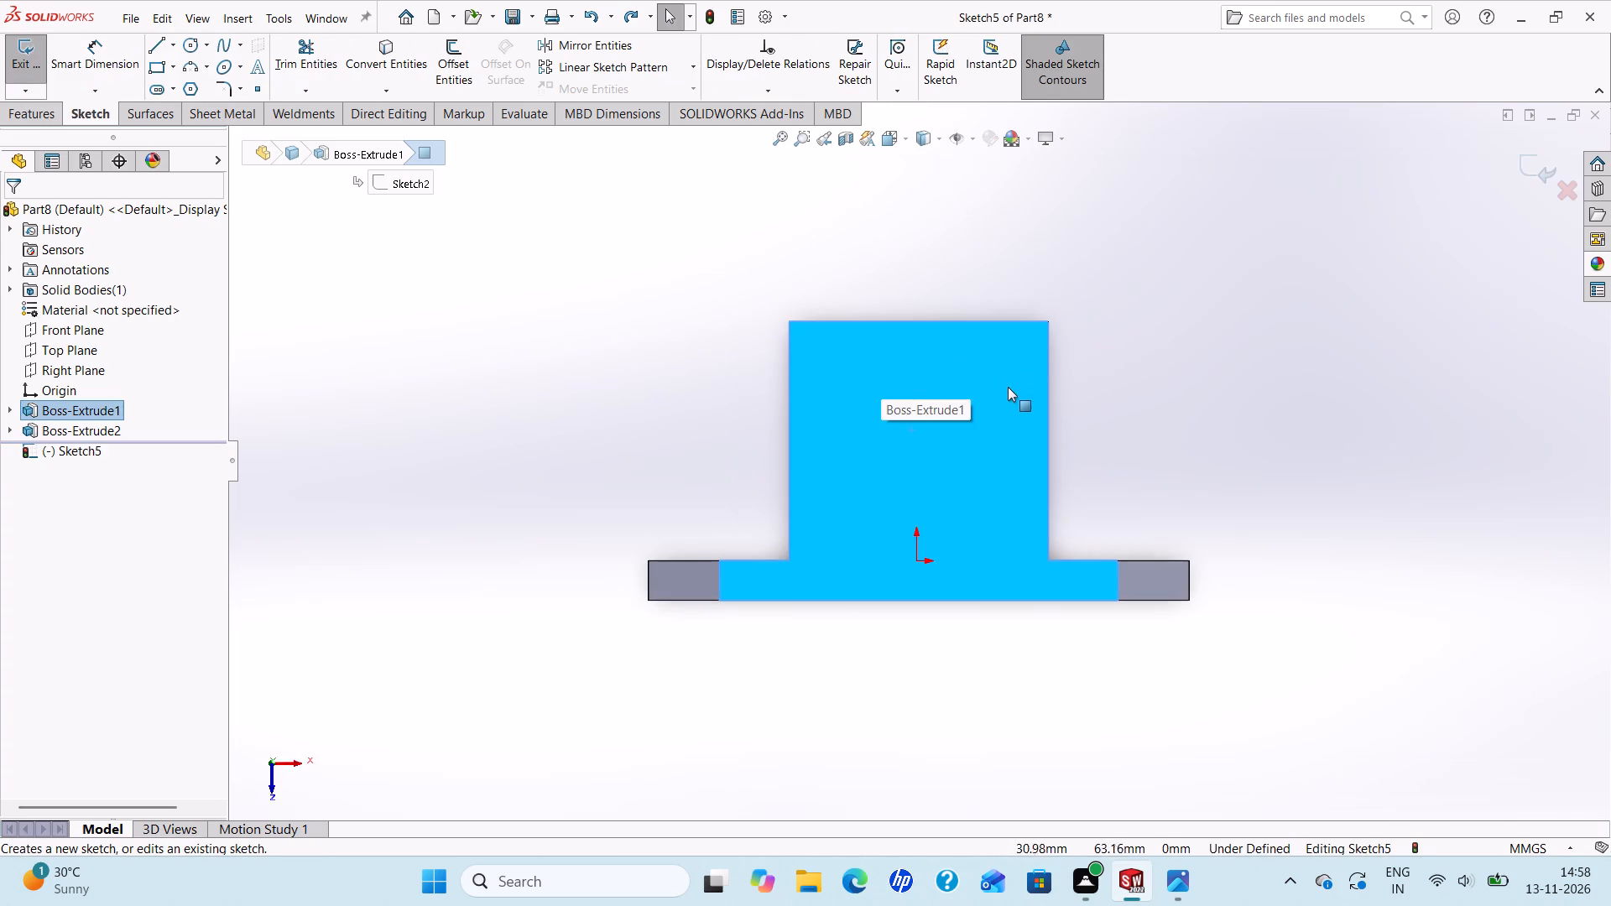
pyautogui.scroll(-1, 1008, 387)
pyautogui.click(162, 65)
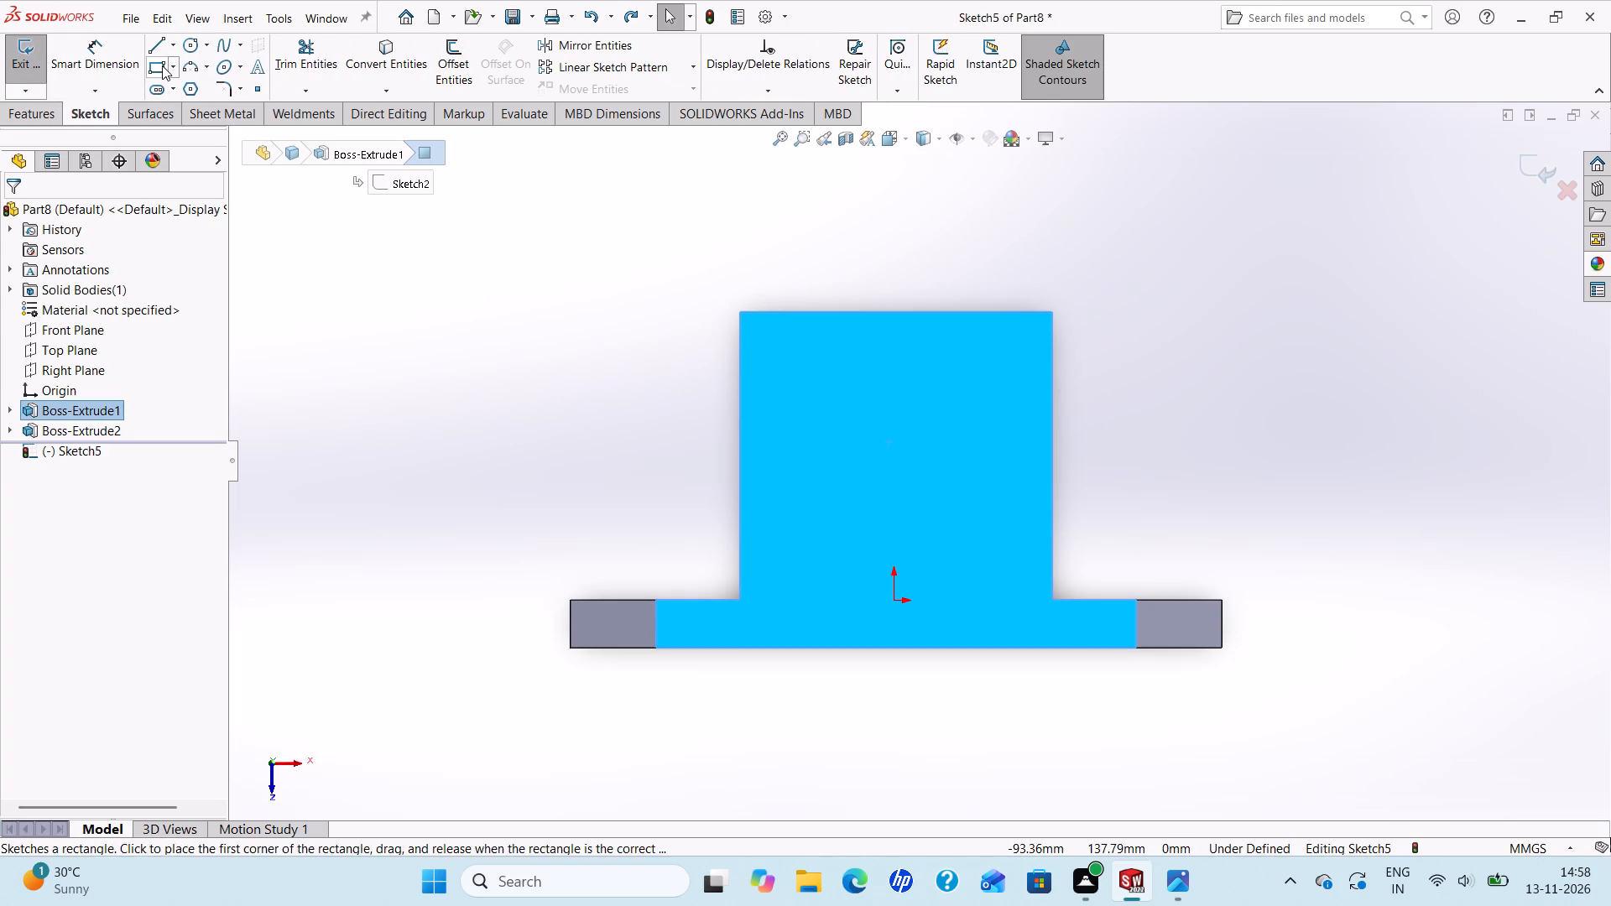
pyautogui.click(800, 312)
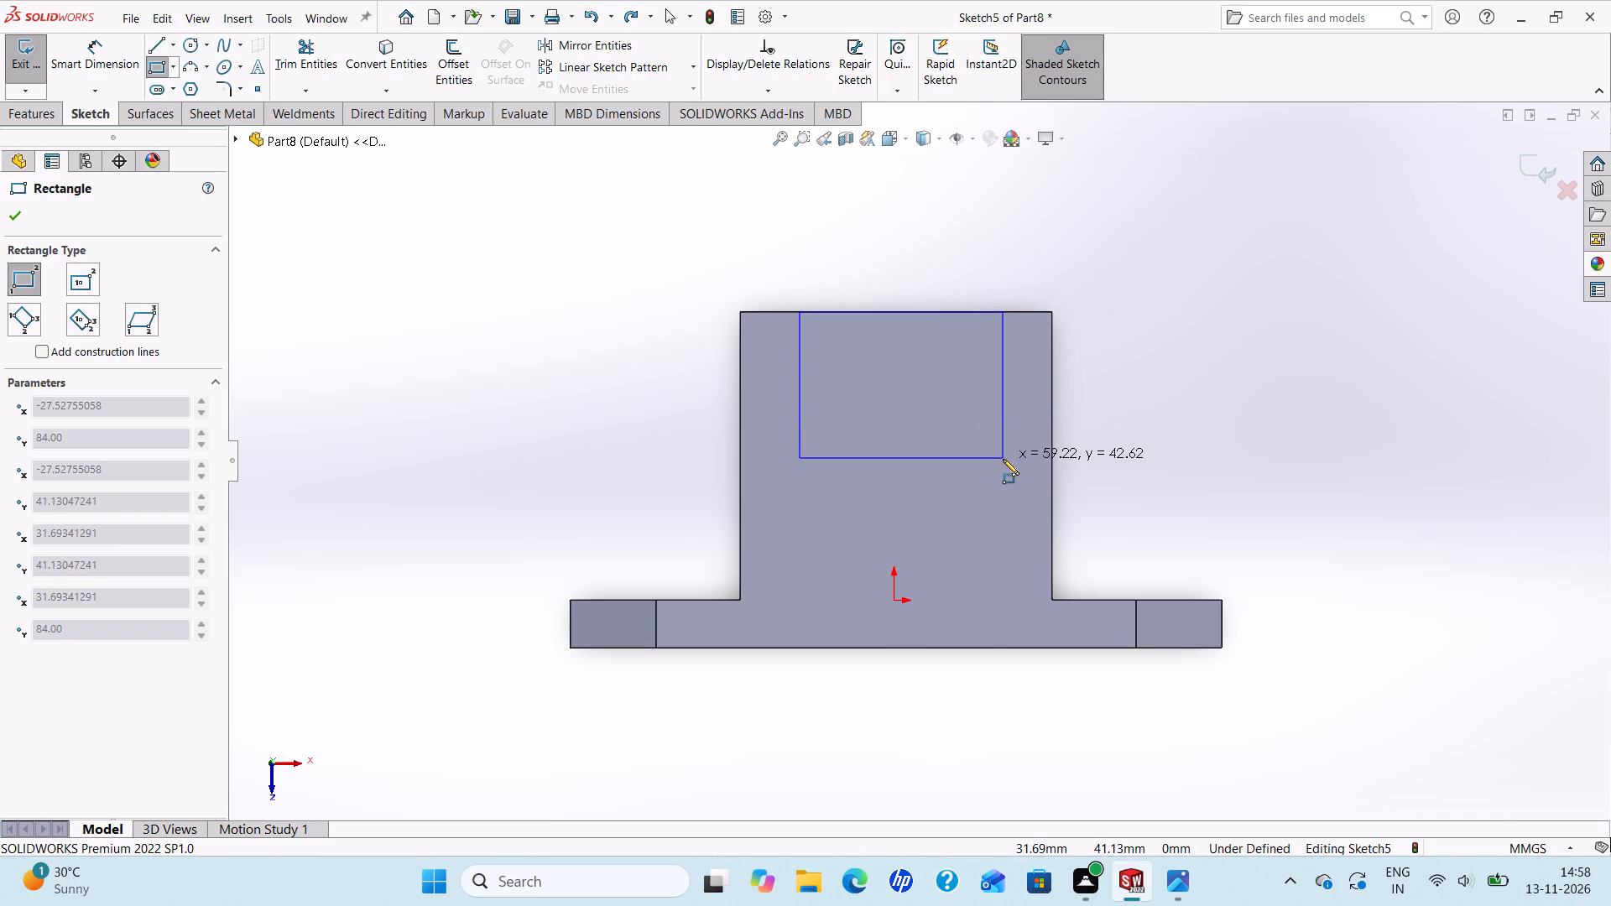
pyautogui.click(1003, 459)
pyautogui.rightClick(1003, 459)
pyautogui.click(1027, 468)
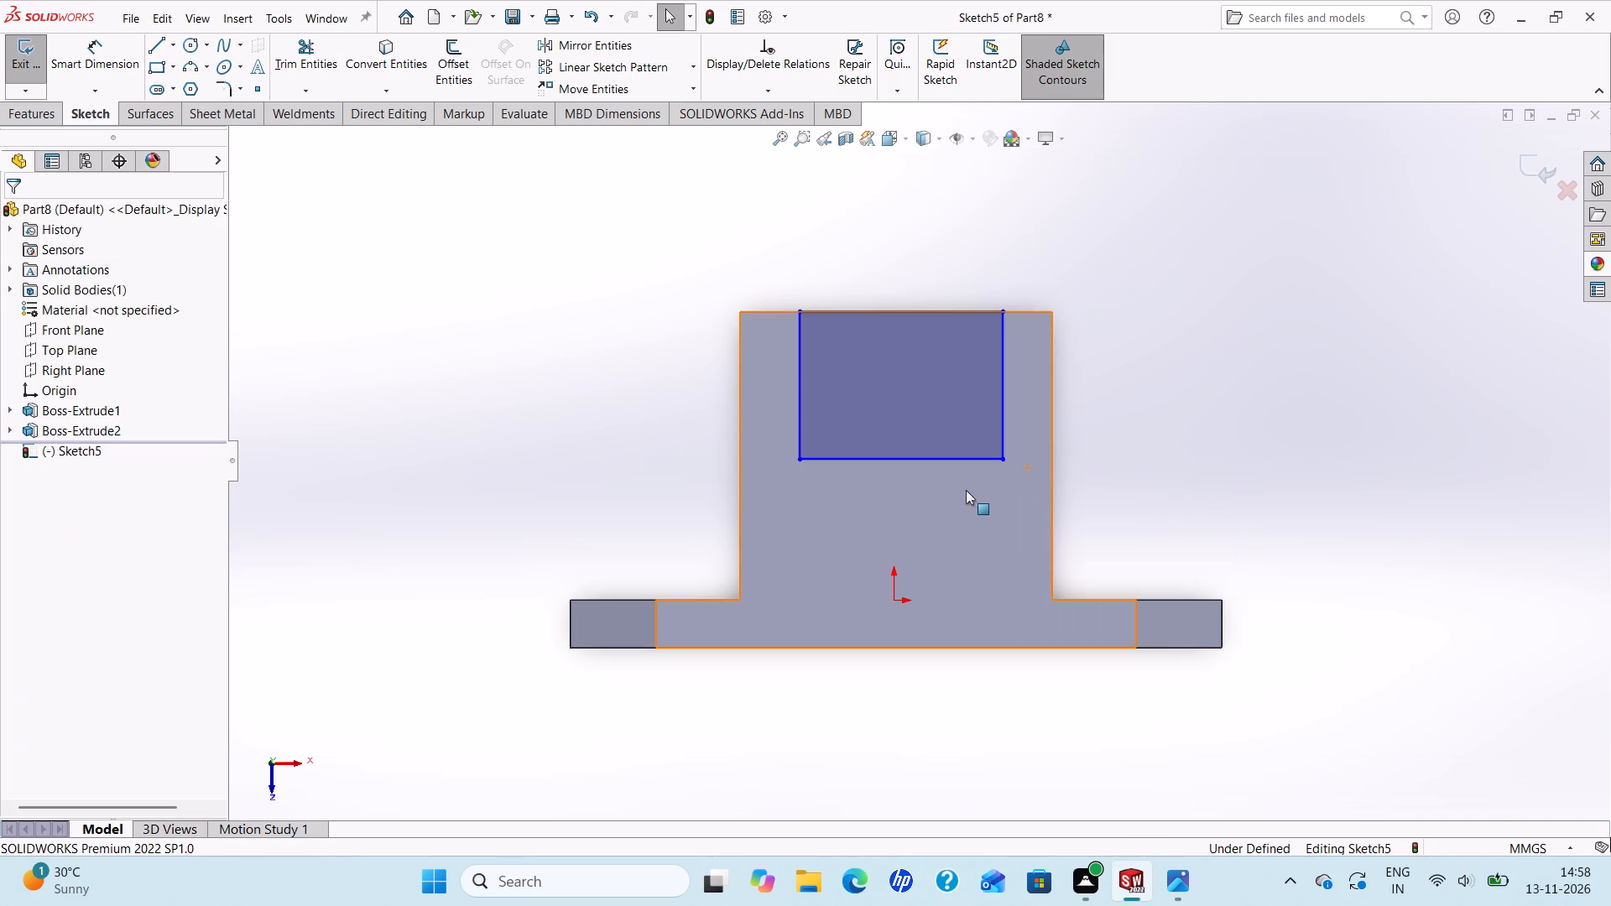
# Check the practice drawing and dimension the rectangle 55 mm wide and 58 mm high.
pyautogui.click(1188, 872)
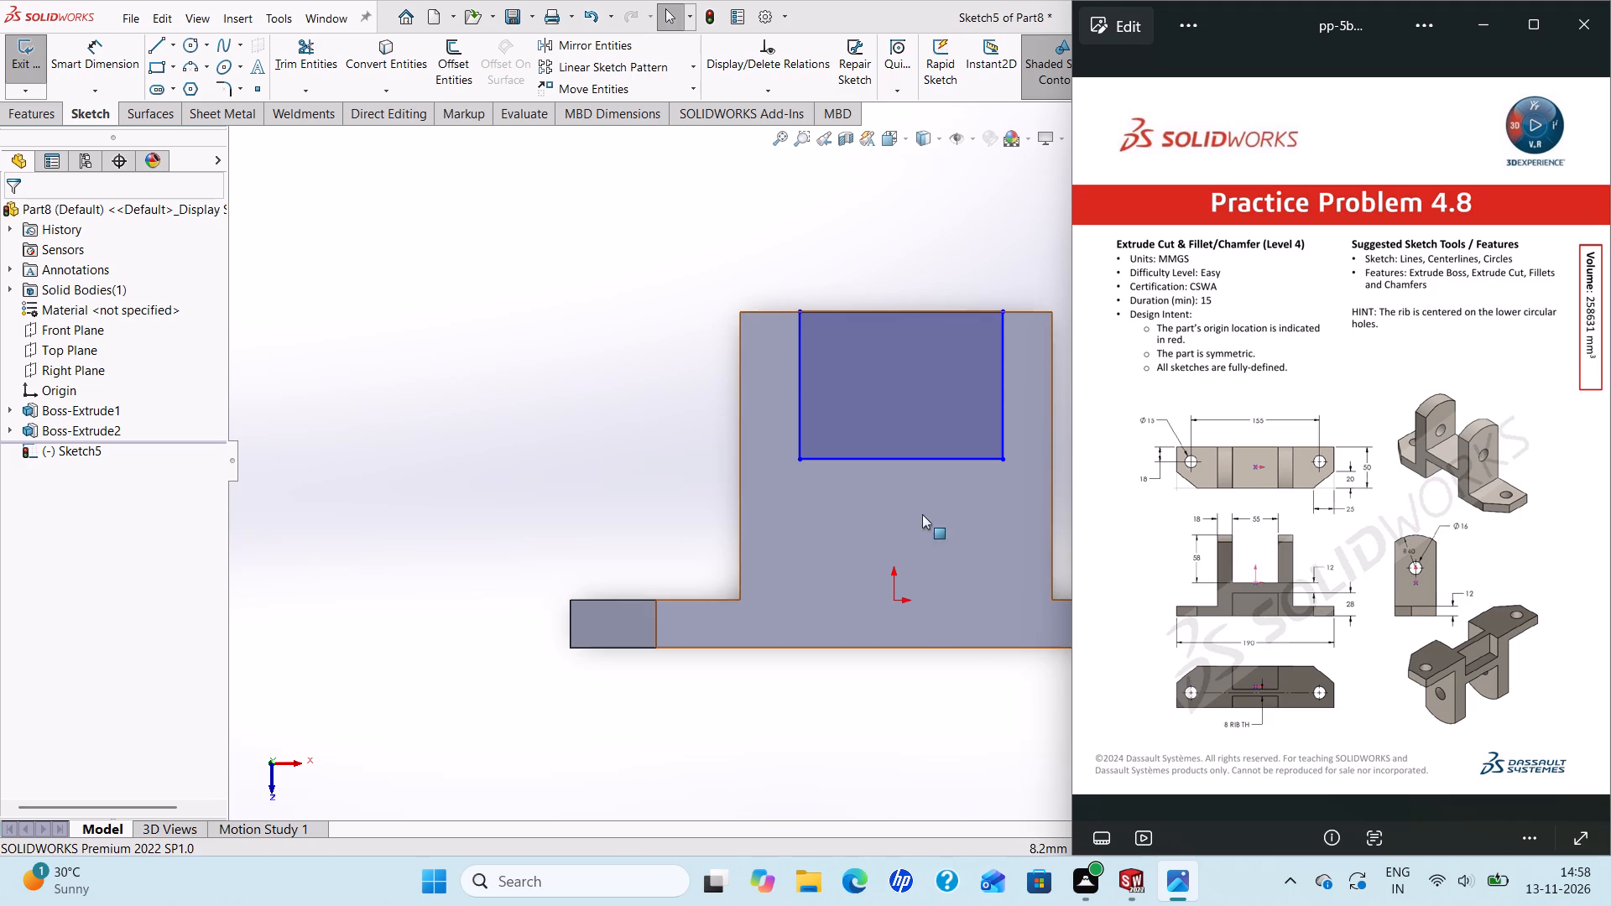
pyautogui.click(116, 54)
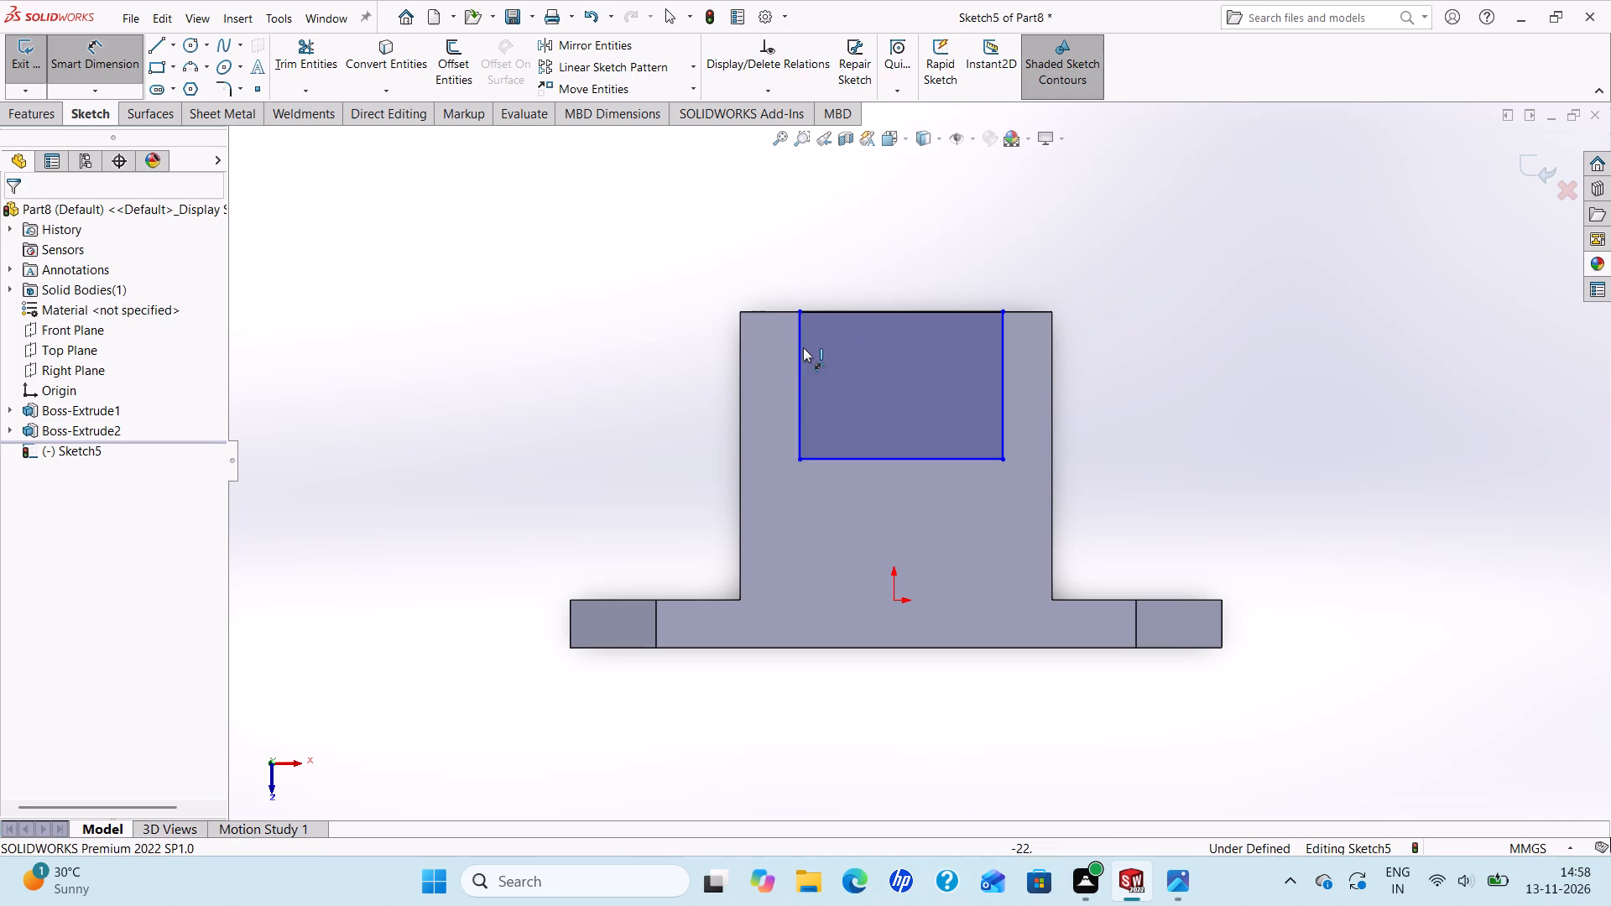
pyautogui.click(801, 347)
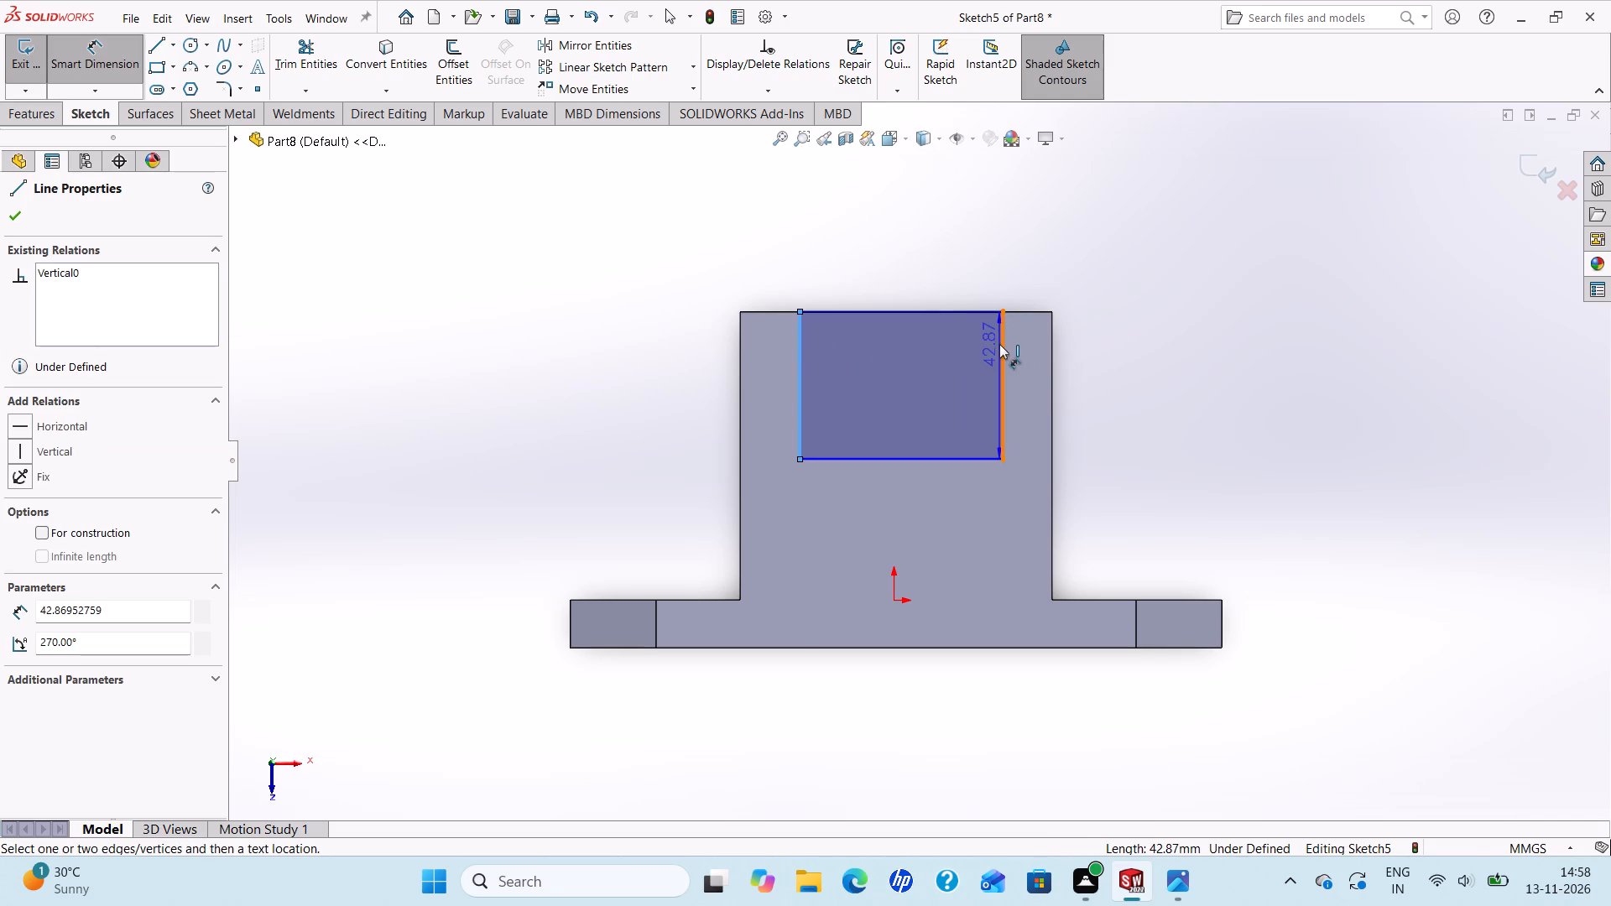
pyautogui.click(999, 344)
pyautogui.click(896, 225)
pyautogui.write('55')
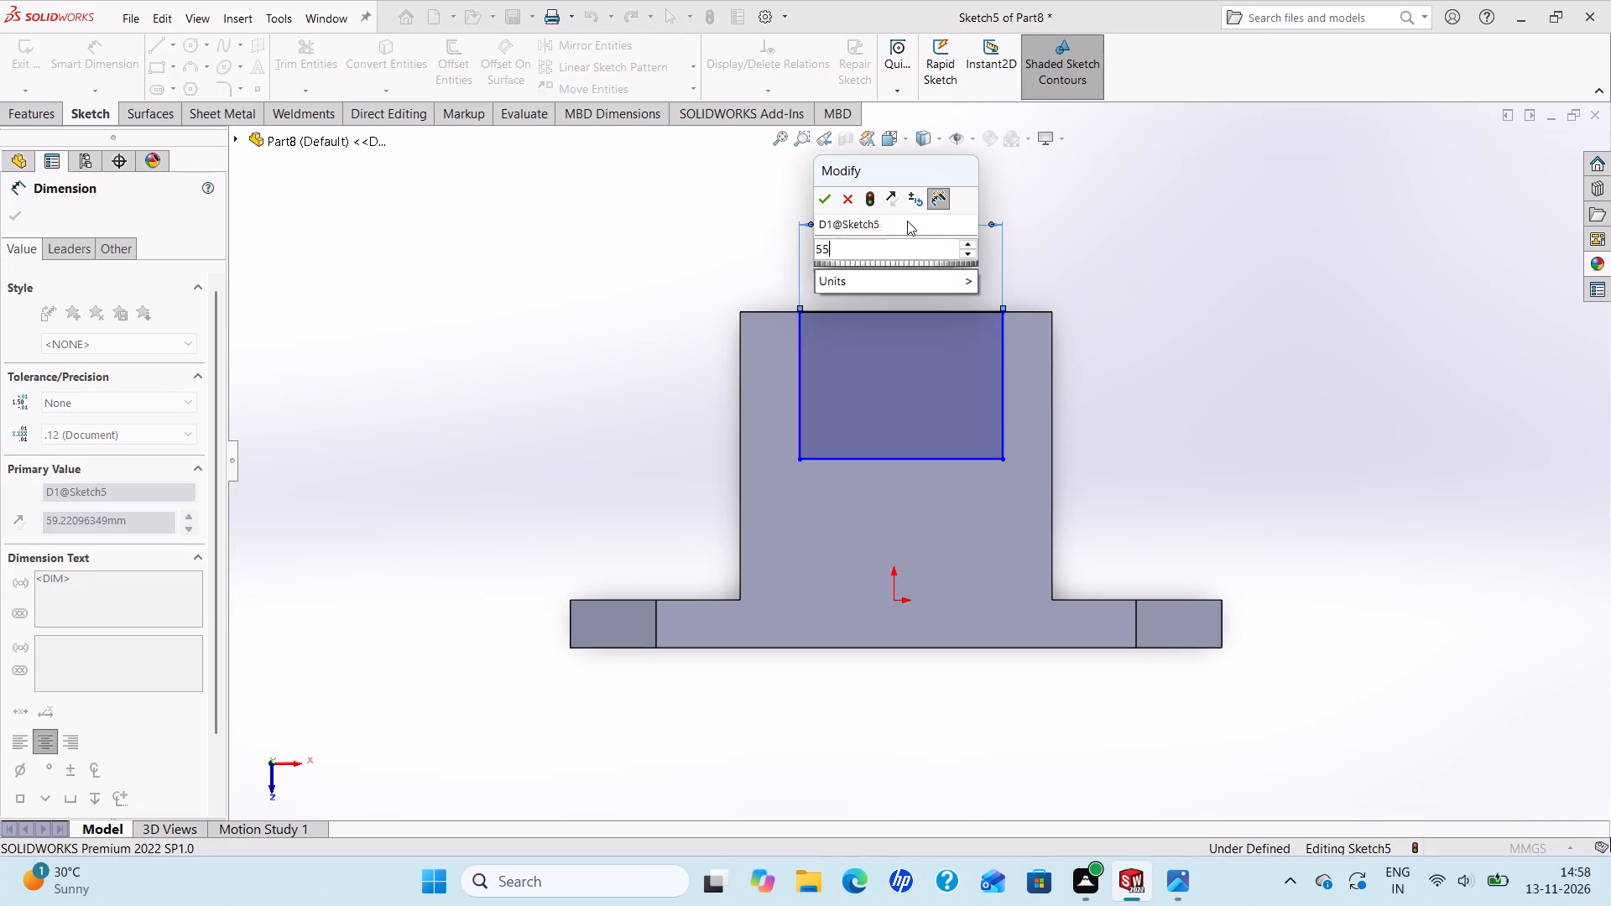
pyautogui.press('Return')
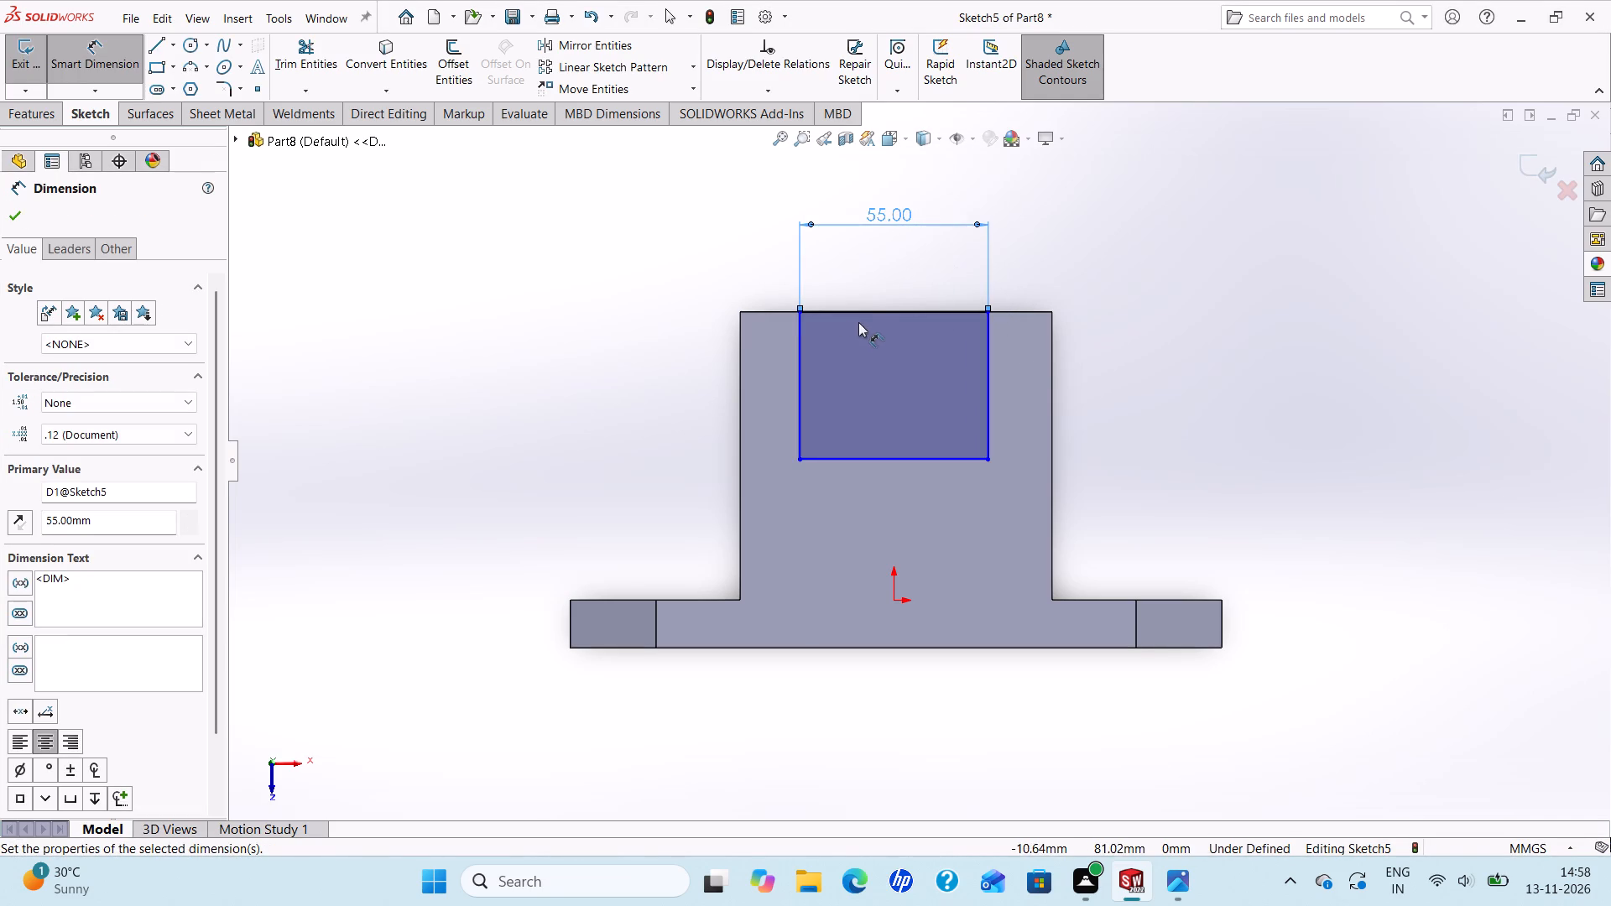
pyautogui.click(868, 315)
pyautogui.click(864, 462)
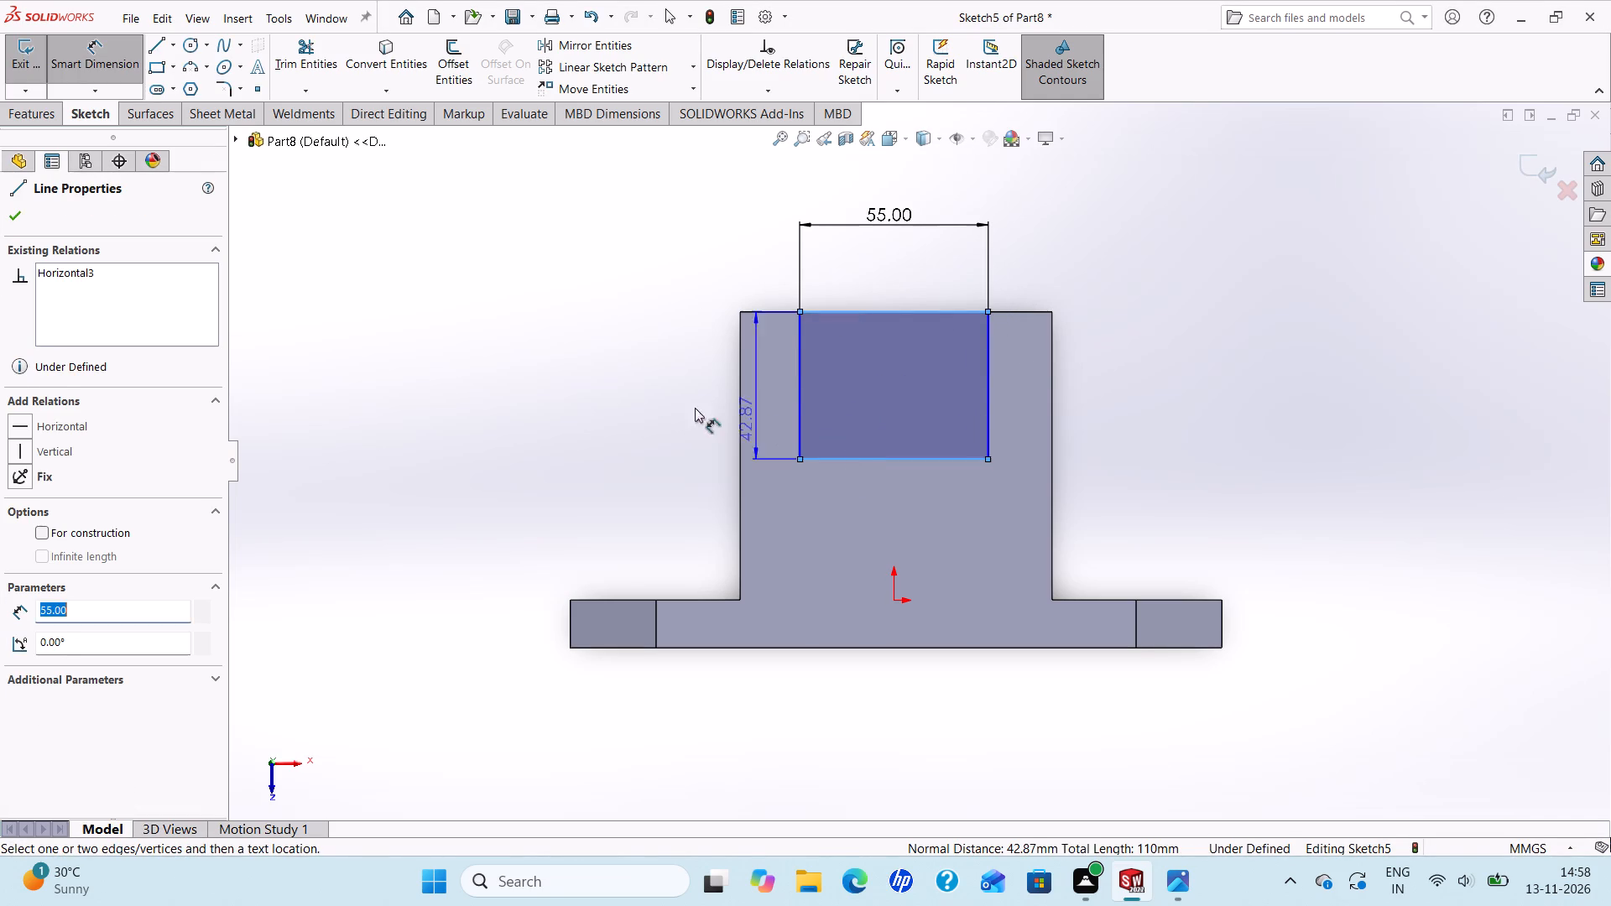
pyautogui.click(499, 440)
pyautogui.write('58')
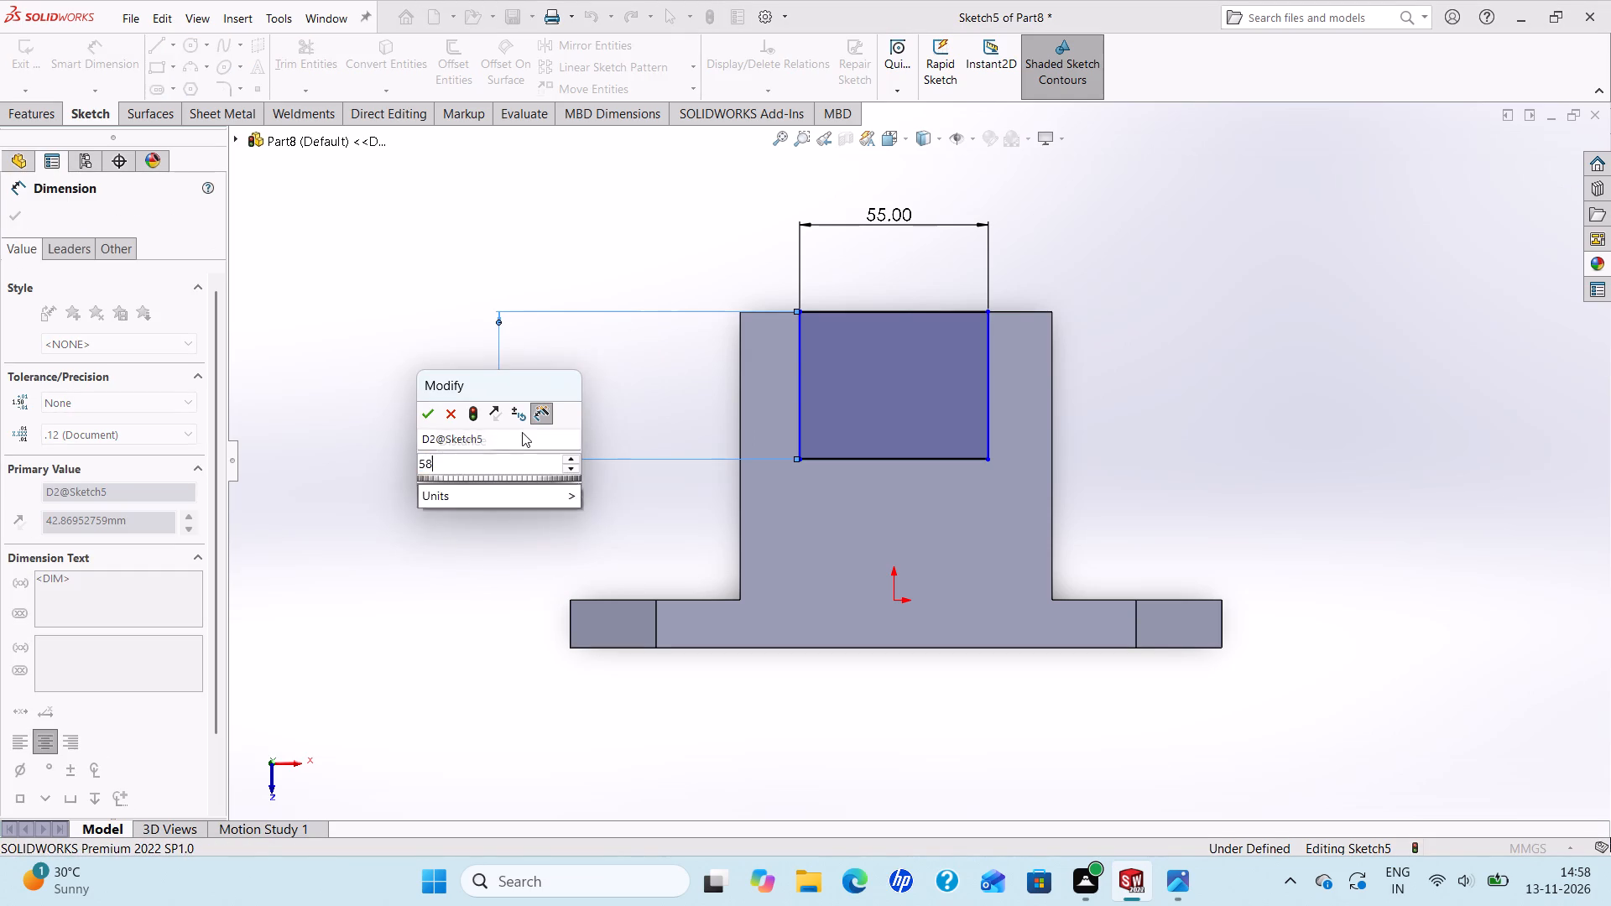
pyautogui.press('Return')
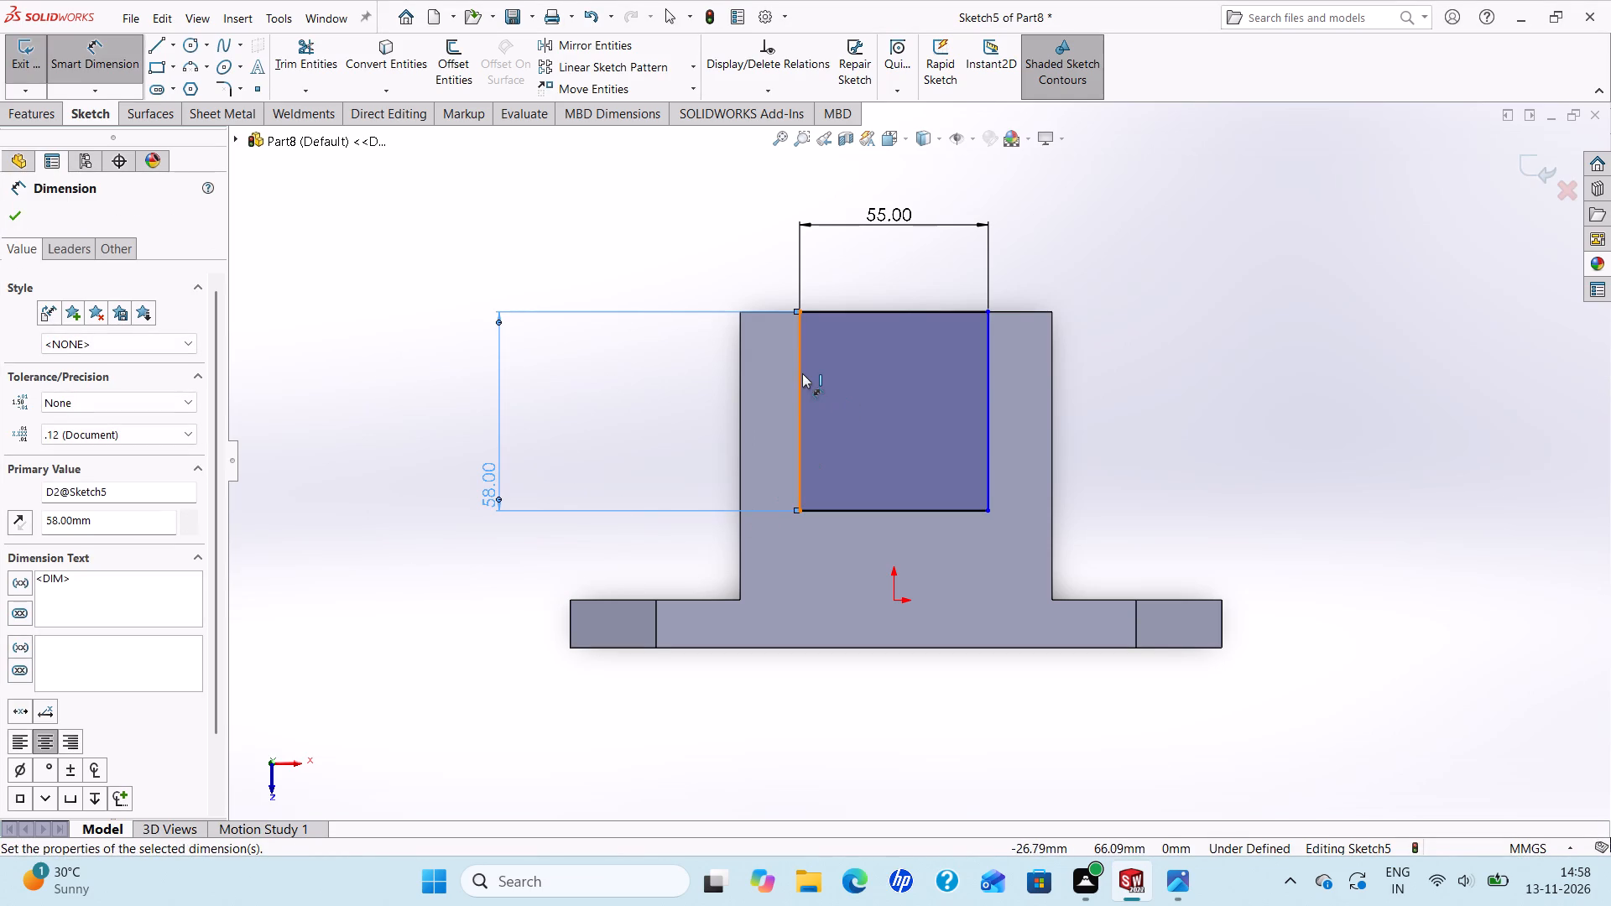
# Set the distance between the rectangle's left side and the block's left edge to 18 mm.
pyautogui.click(802, 373)
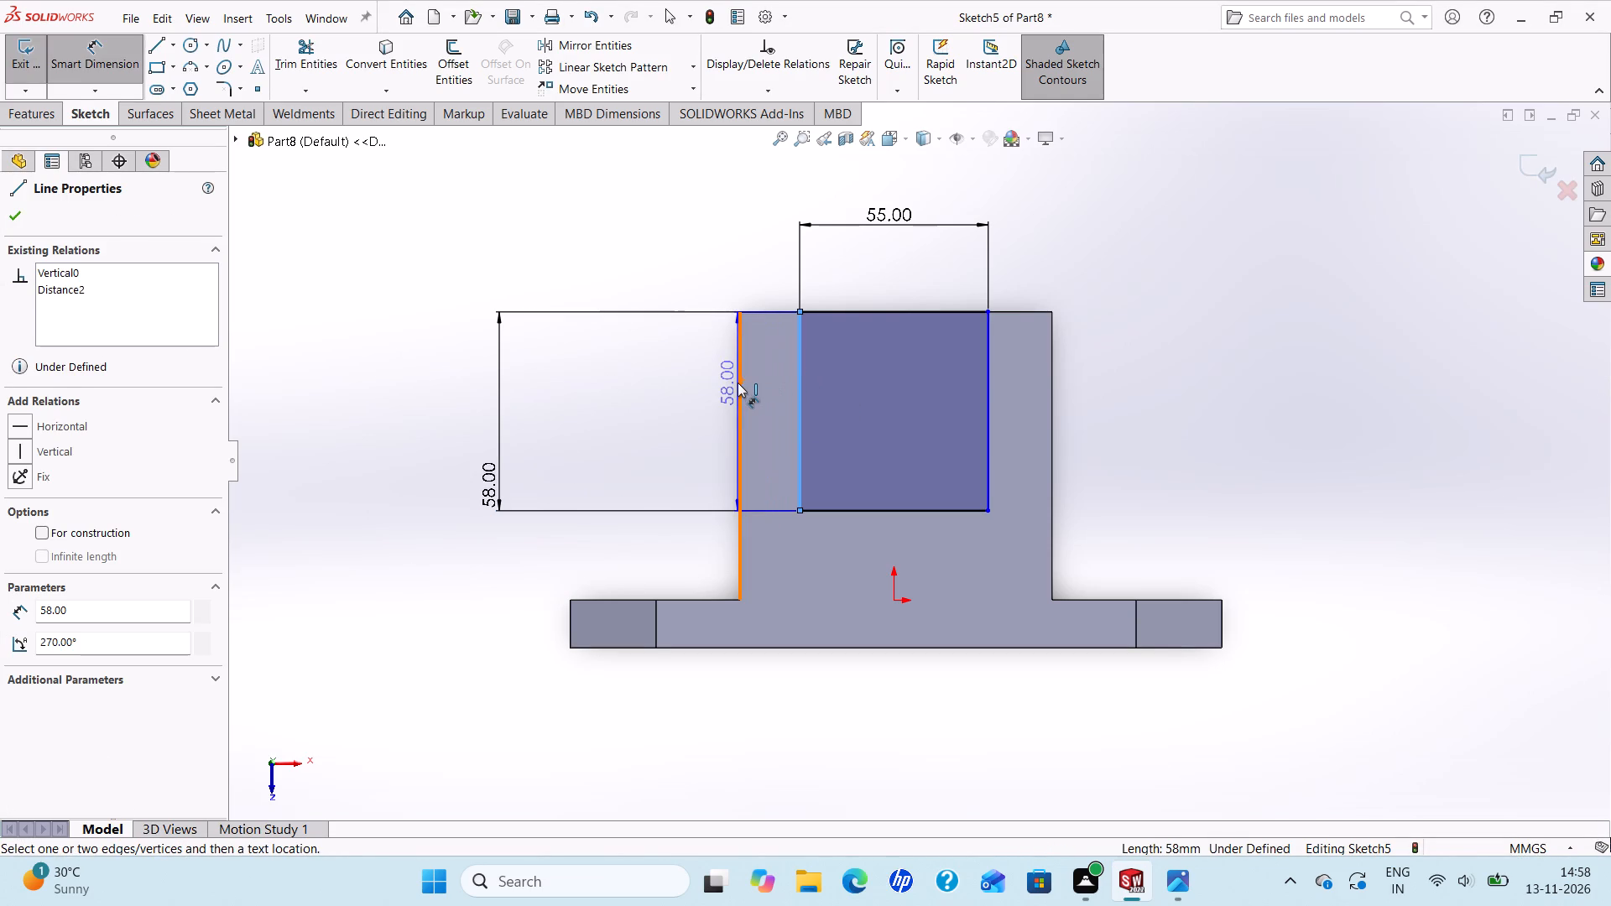
pyautogui.click(738, 383)
pyautogui.click(746, 243)
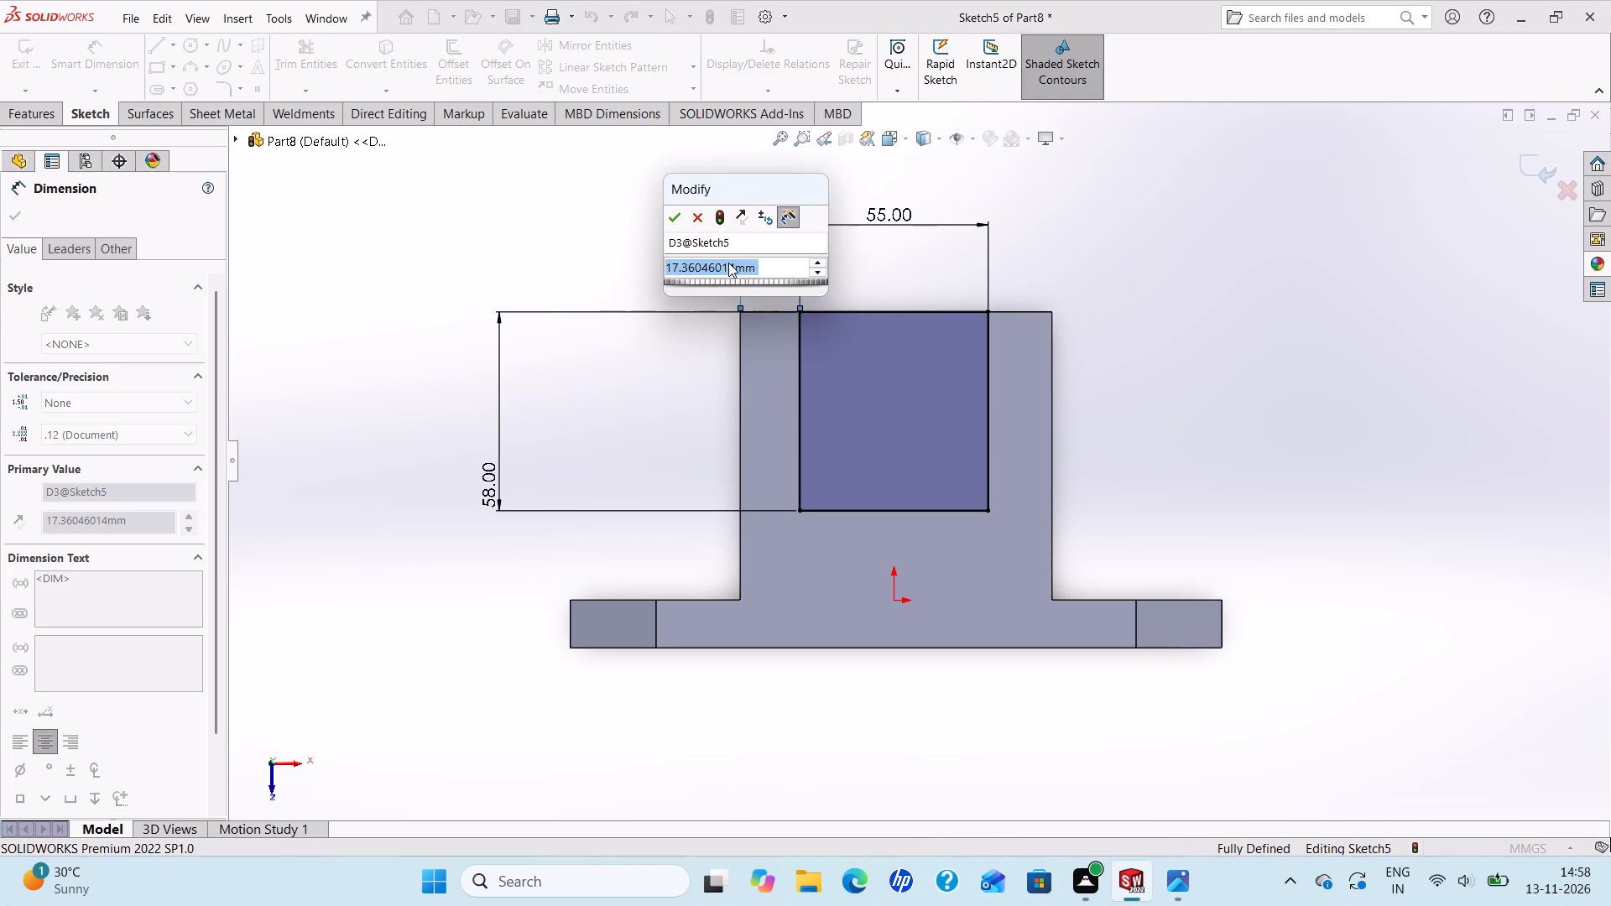
pyautogui.write('18')
pyautogui.press('Return')
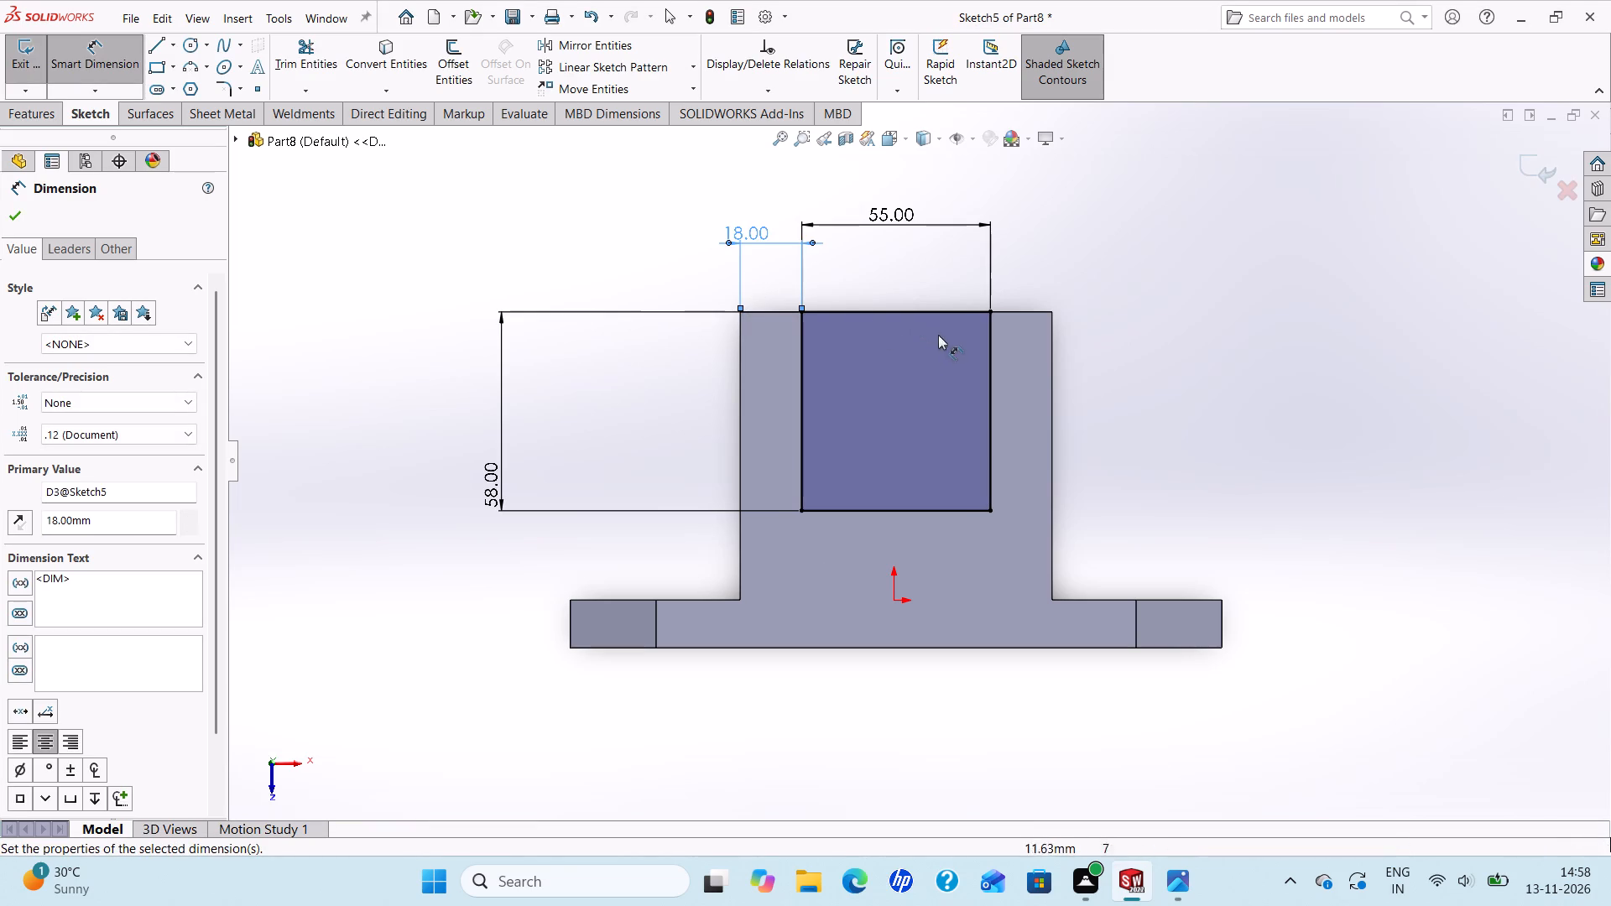
pyautogui.click(6, 209)
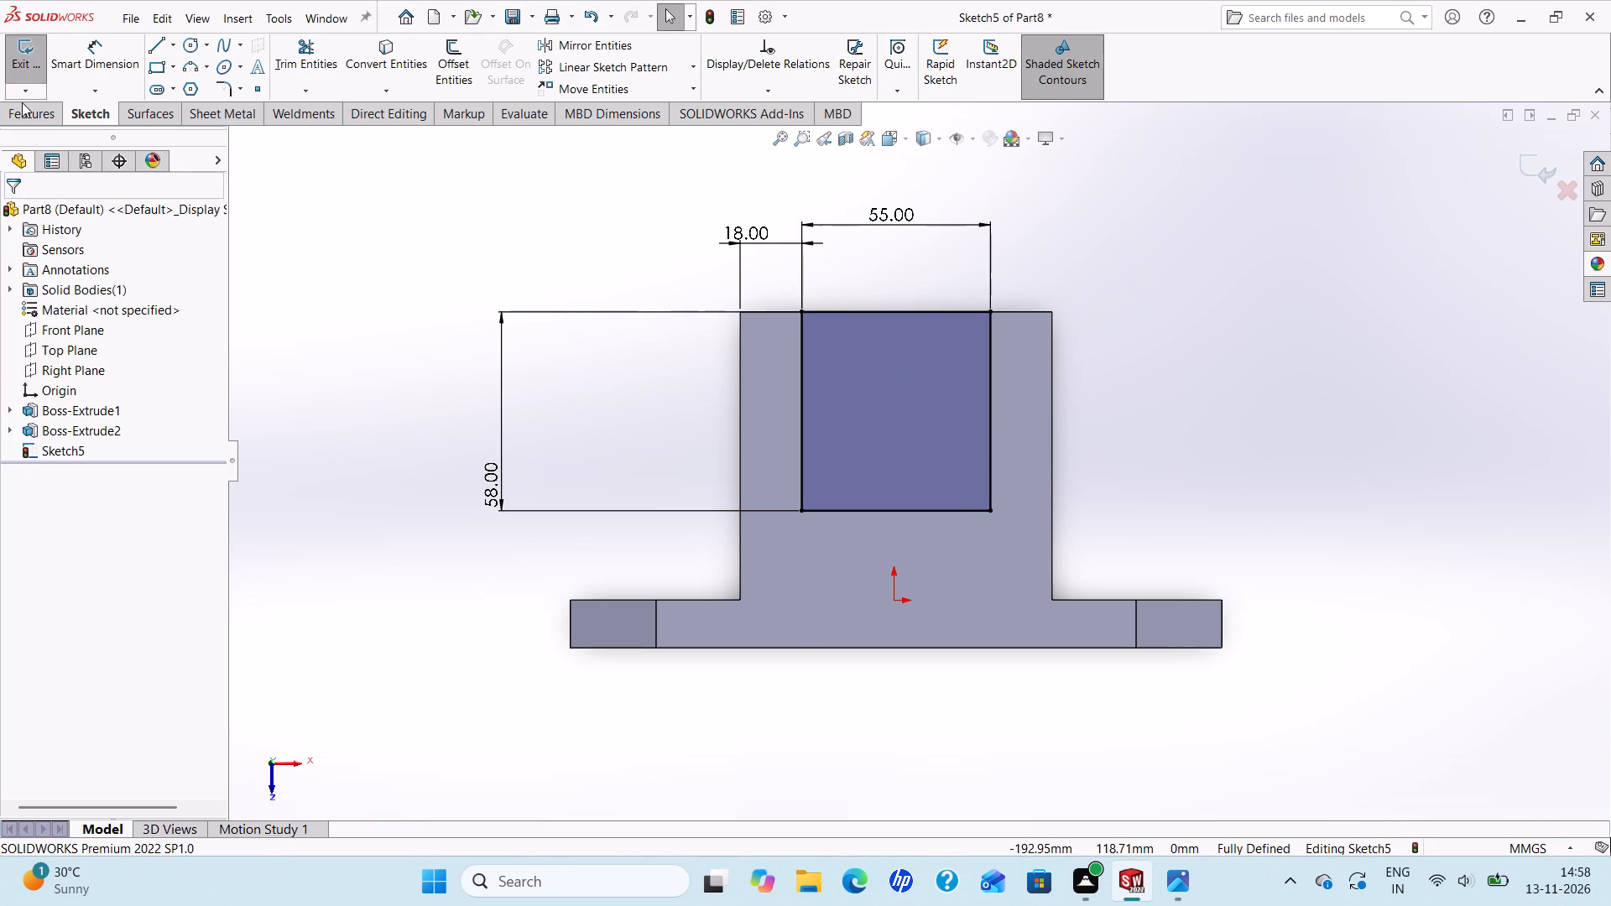
# Cut-extrude the 55 × 58 mm rectangle up to the block's opposite large face, forming the slot between the two lugs.
pyautogui.click(22, 102)
pyautogui.click(286, 62)
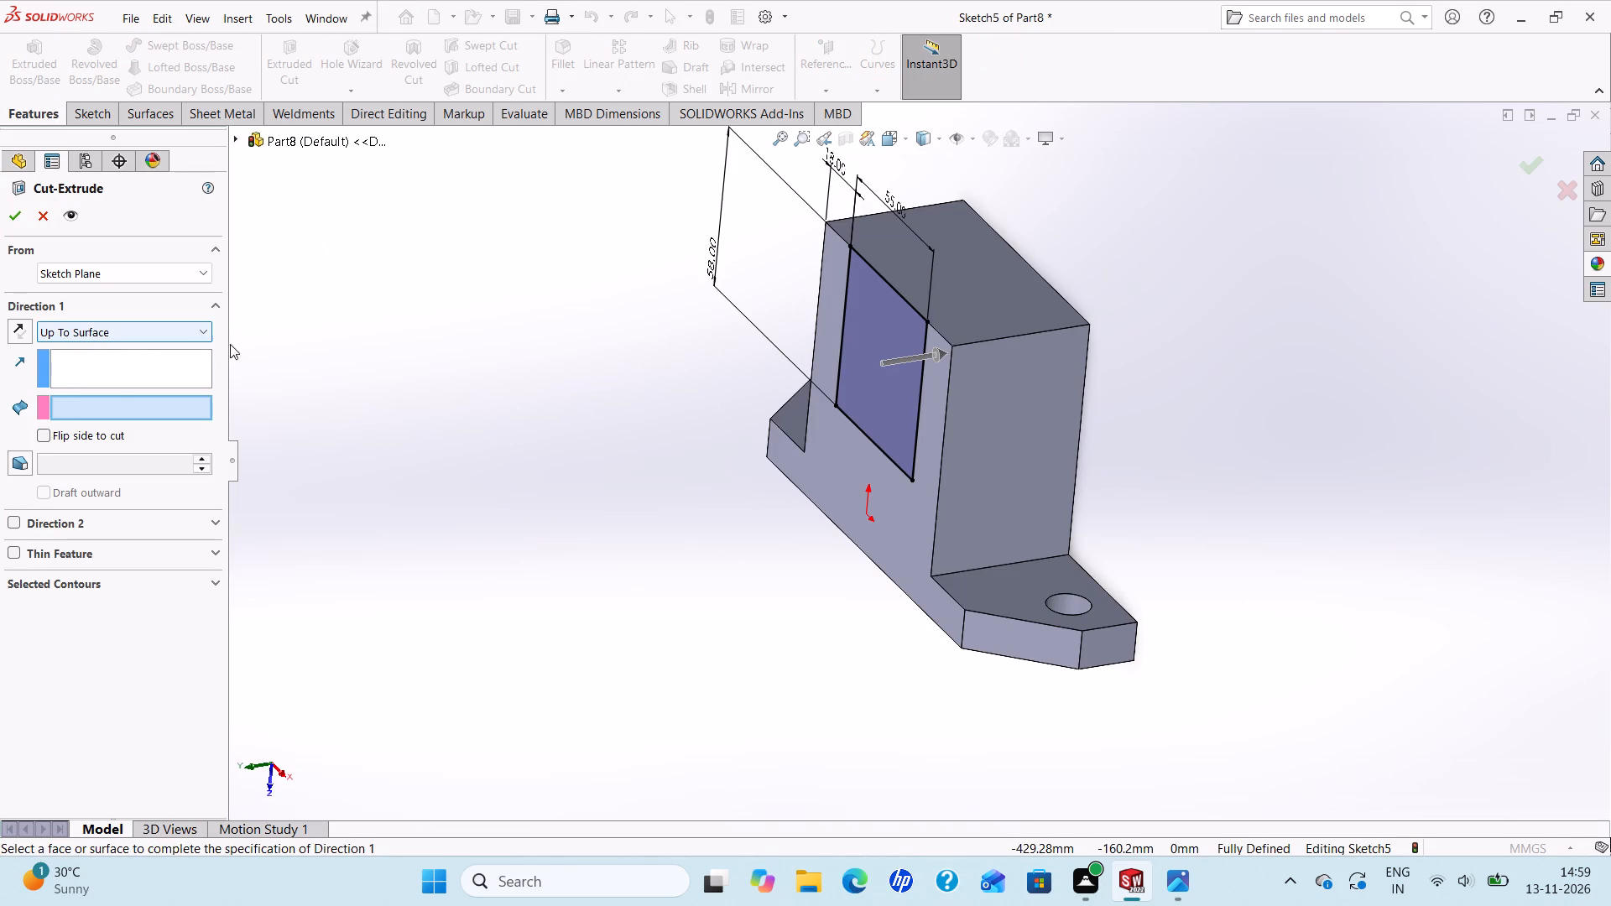
pyautogui.moveTo(638, 449); pyautogui.dragTo(571, 453, button='middle')
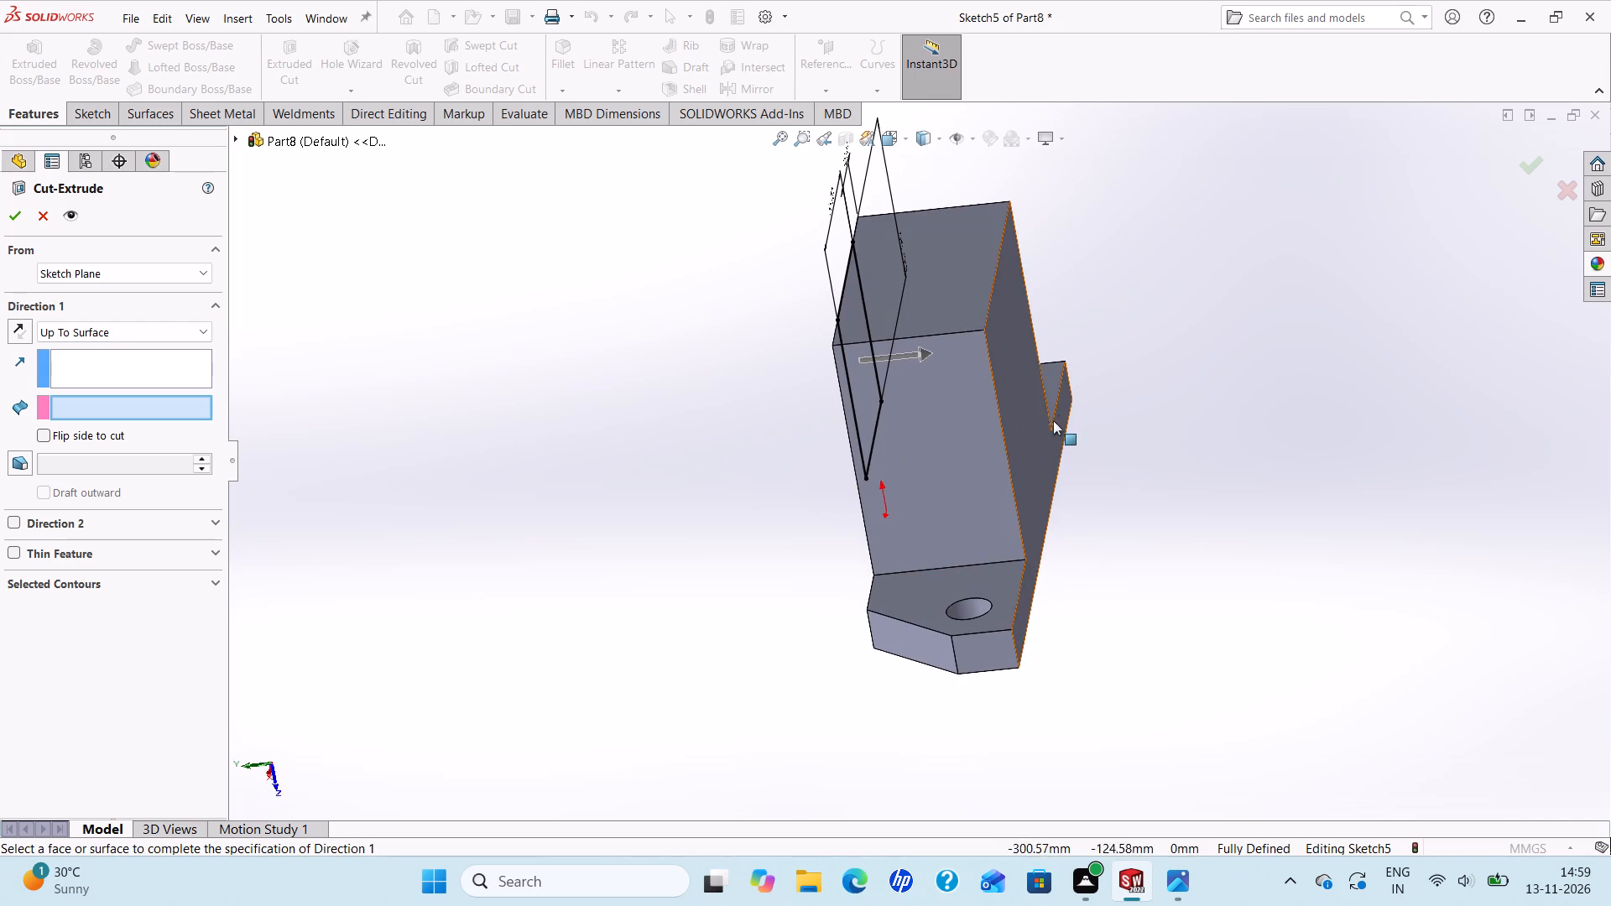
pyautogui.click(1013, 376)
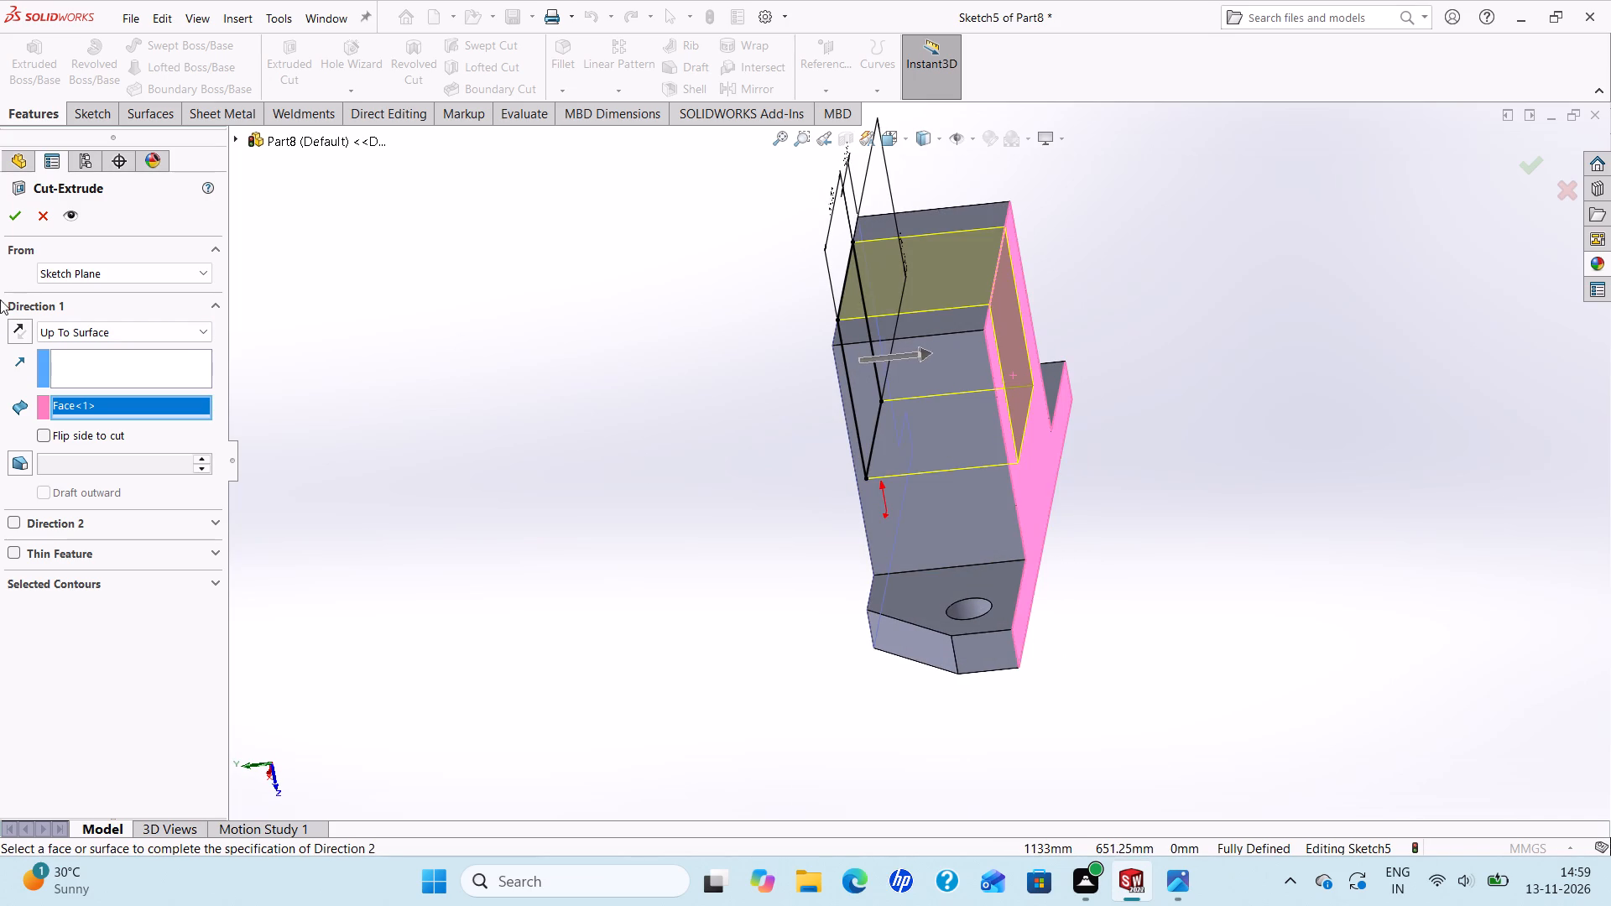
pyautogui.click(6, 211)
pyautogui.moveTo(457, 374); pyautogui.dragTo(508, 387, button='middle')
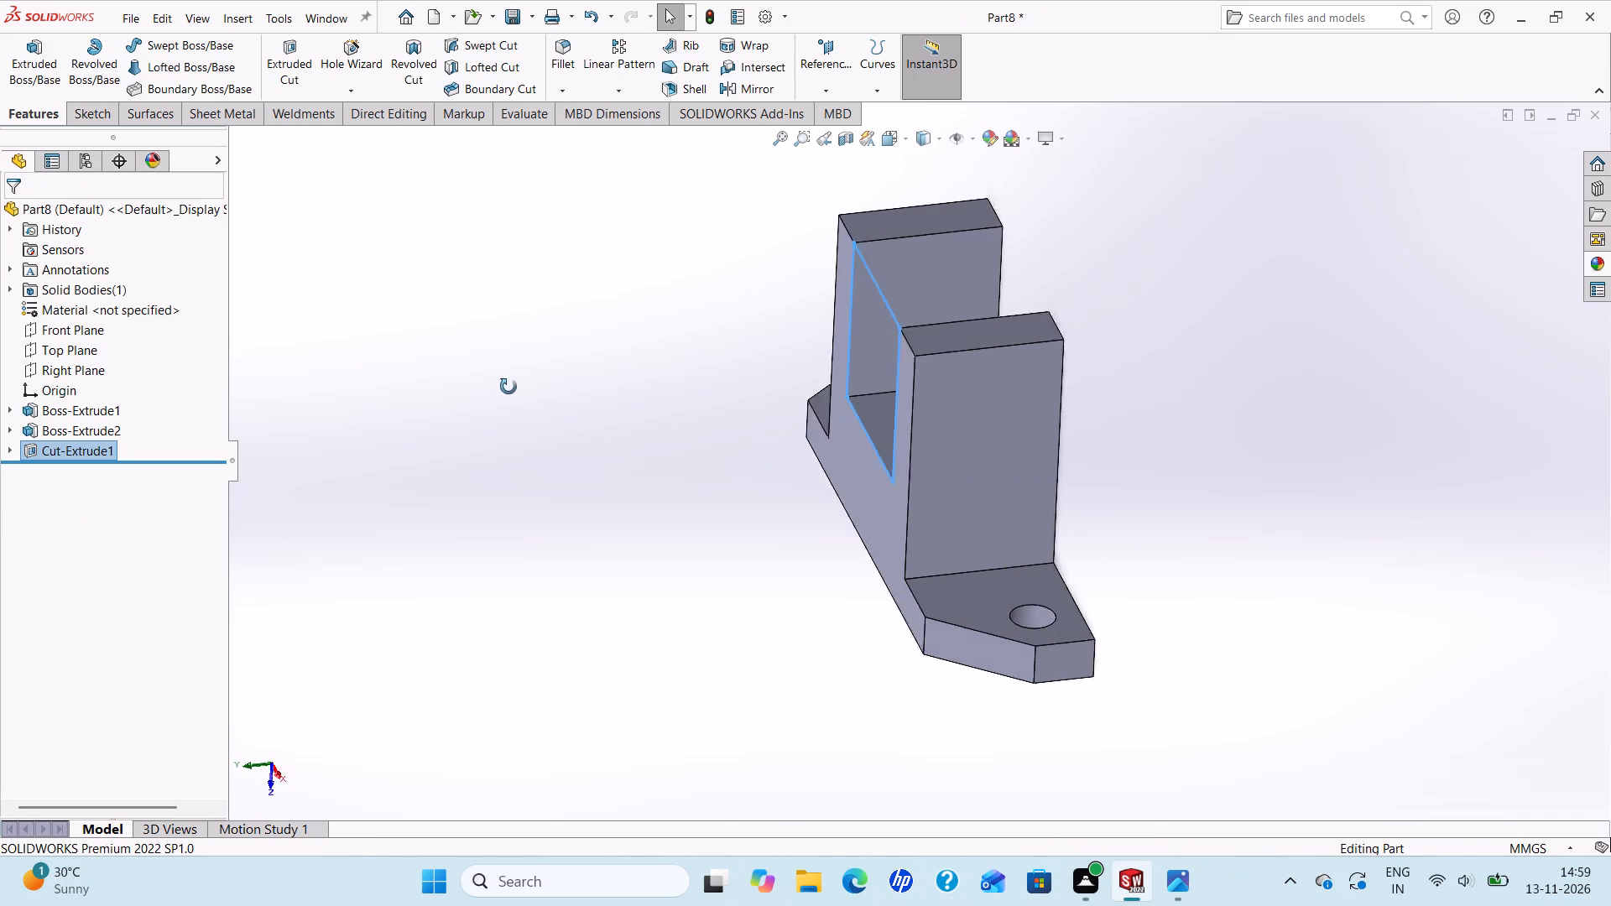
pyautogui.moveTo(508, 387); pyautogui.dragTo(549, 406, button='middle')
pyautogui.press('Escape')
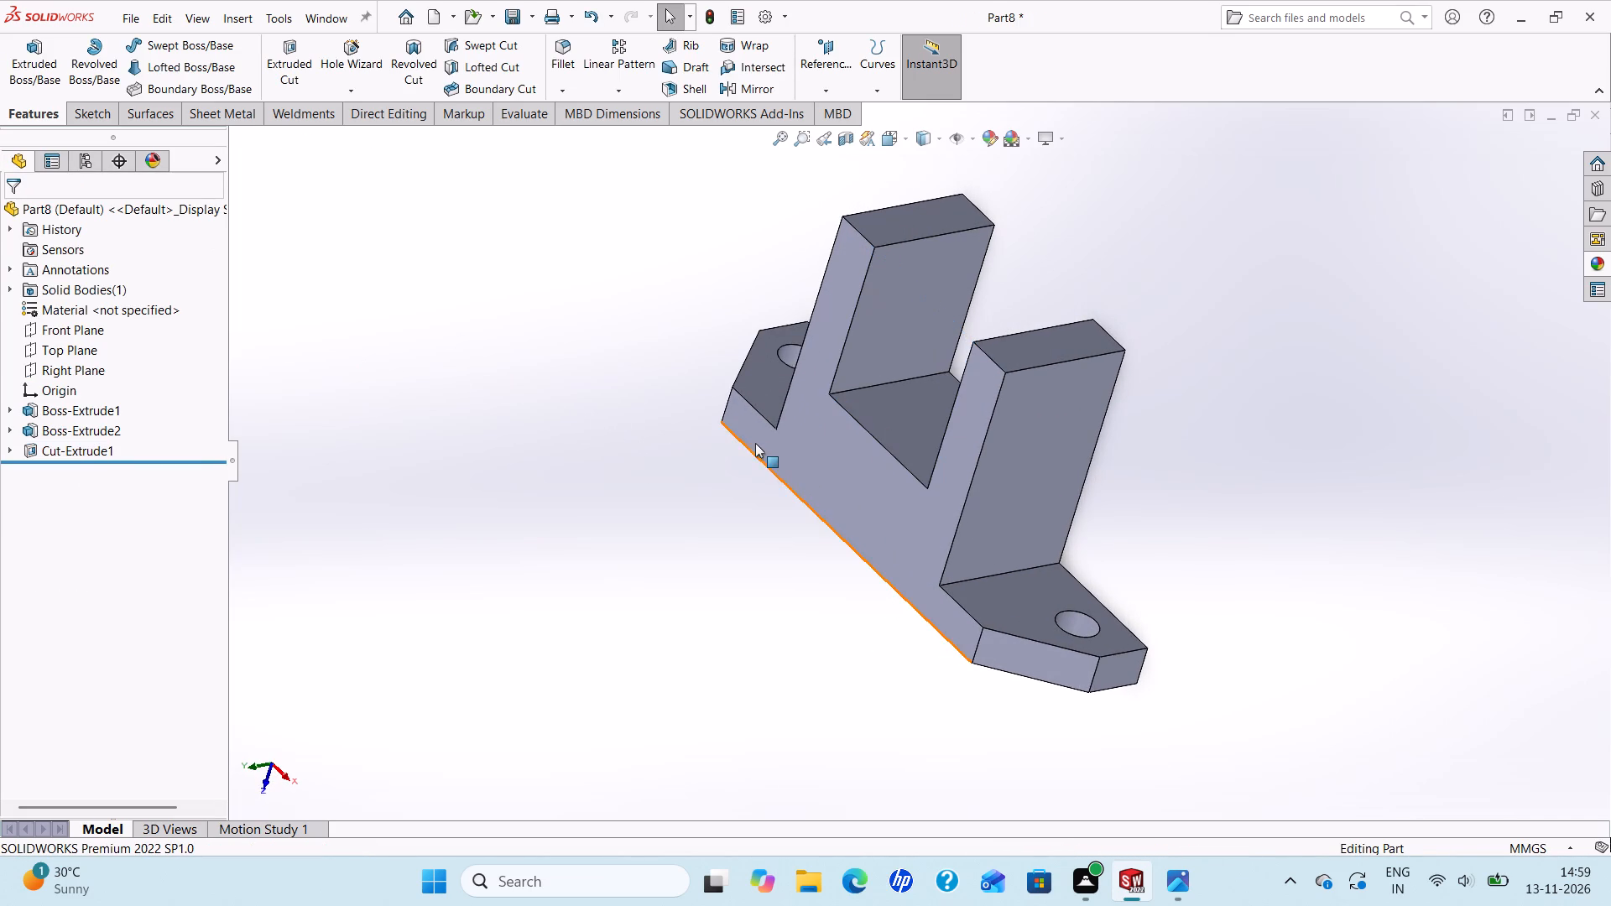
# Start a sketch on the lug's outer face and draw a circle of about 6 mm radius near its free end.
pyautogui.moveTo(713, 440); pyautogui.dragTo(665, 404, button='middle')
pyautogui.scroll(-2, 687, 422)
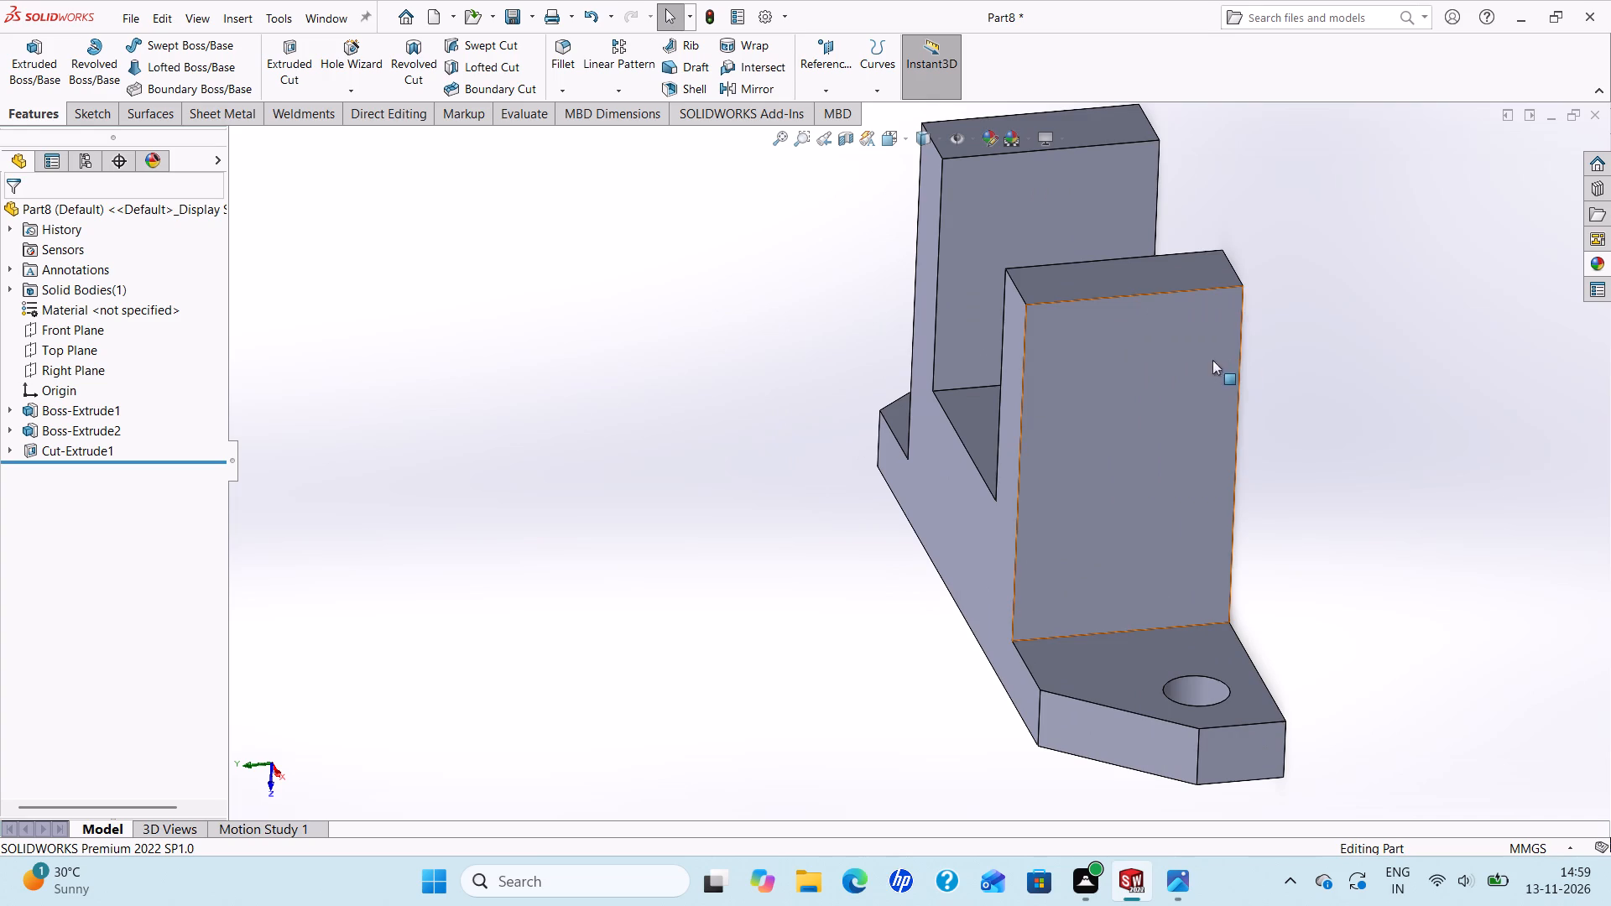
pyautogui.click(1182, 387)
pyautogui.click(1248, 341)
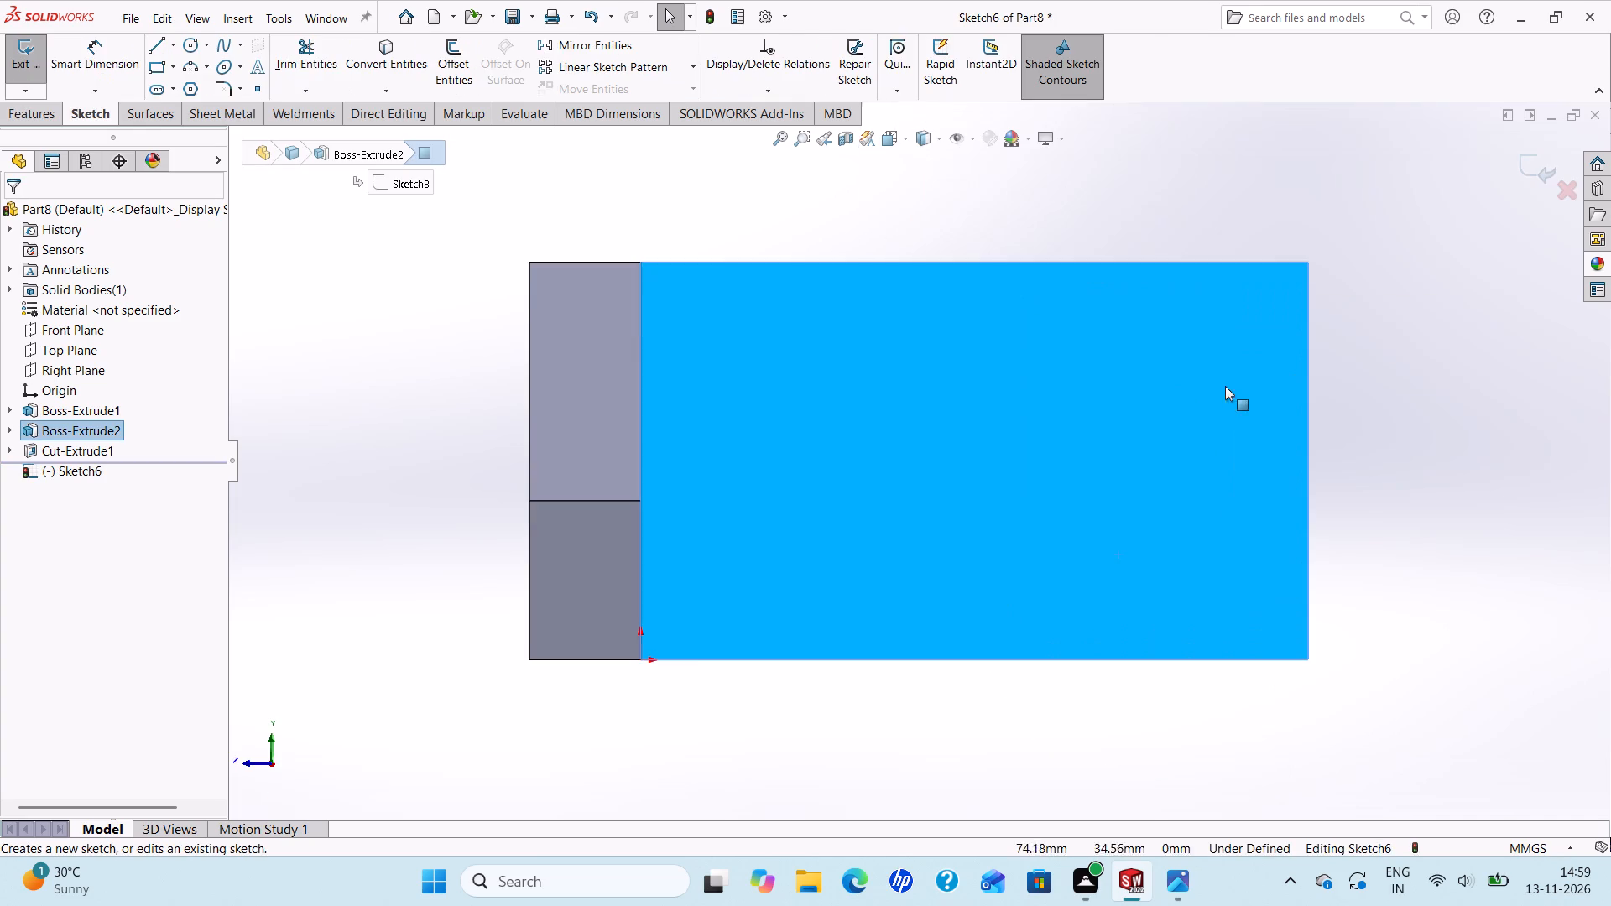
pyautogui.scroll(3, 1135, 400)
pyautogui.scroll(-2, 1167, 430)
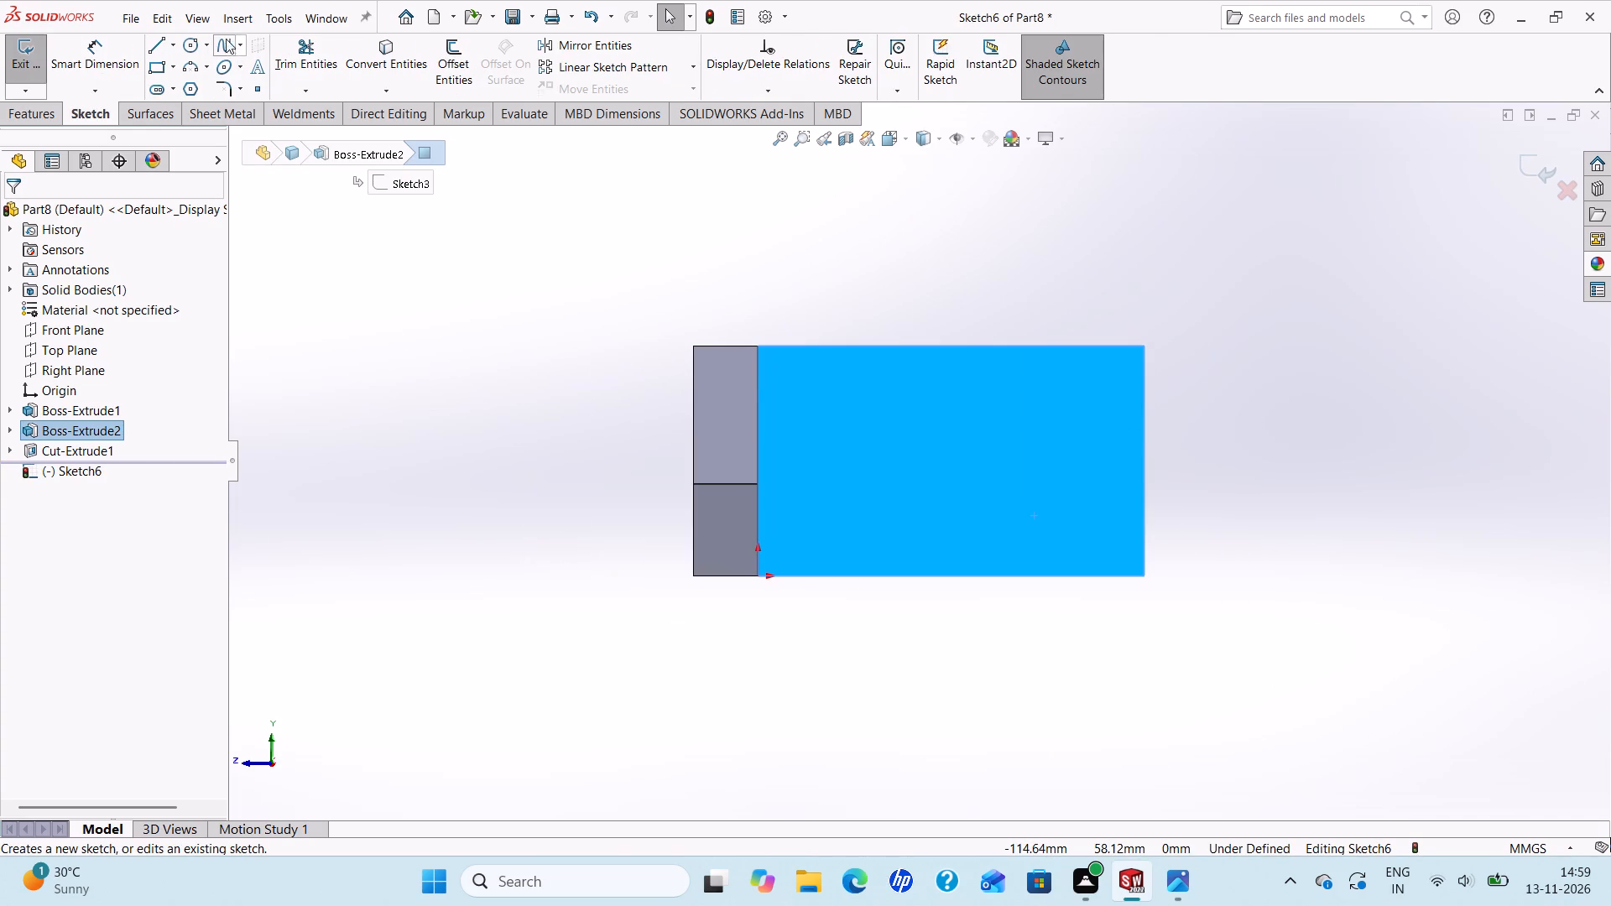
pyautogui.click(194, 44)
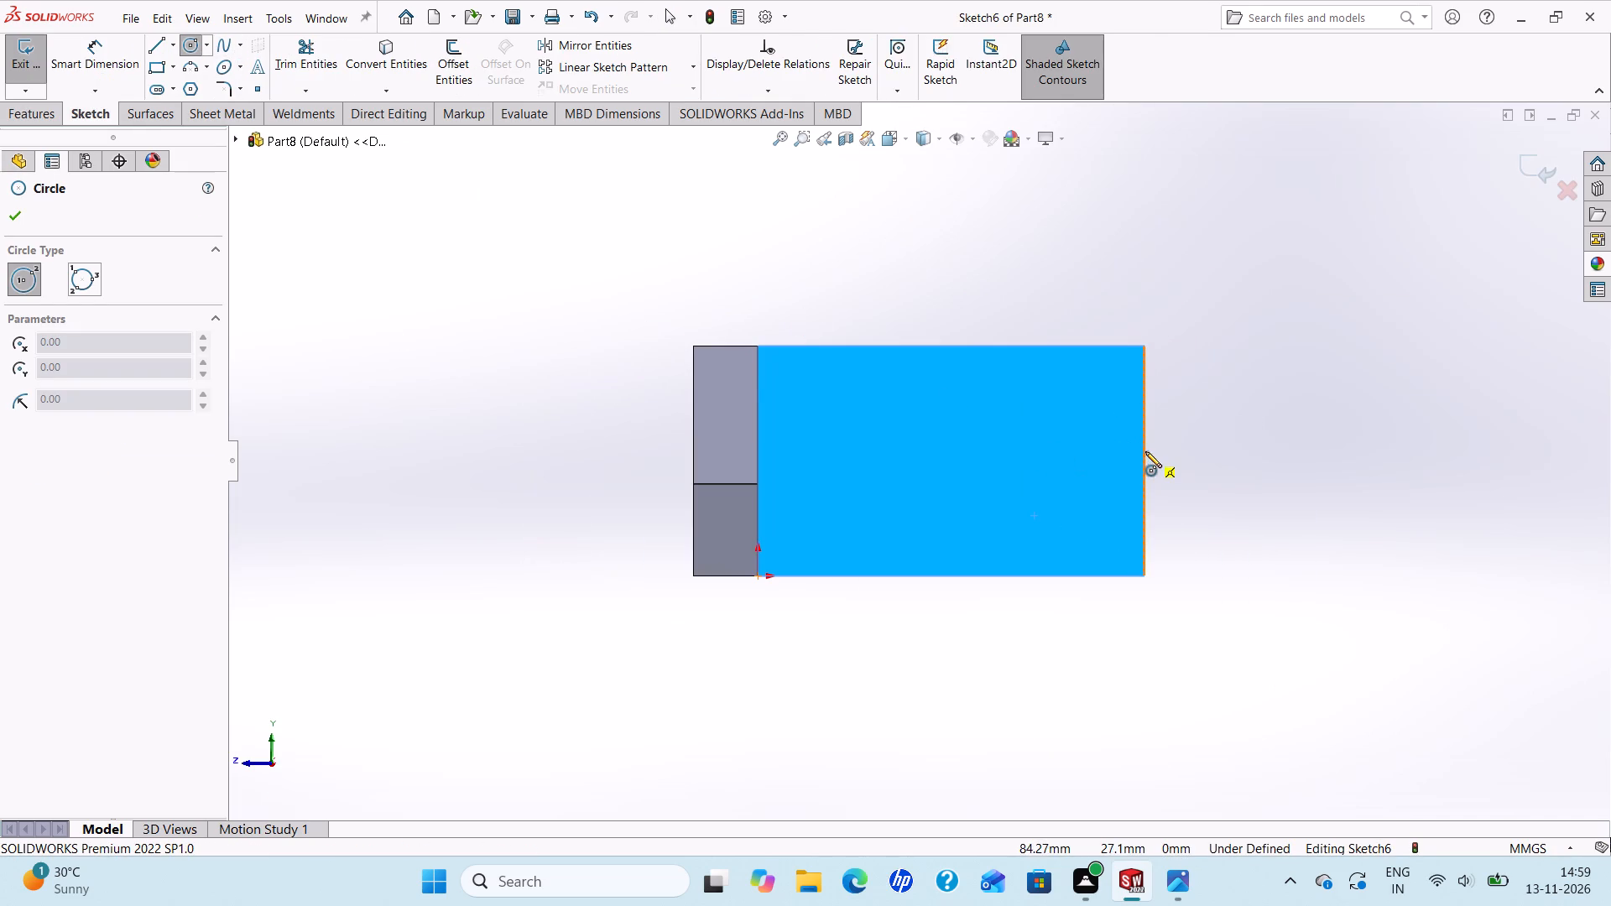
pyautogui.click(1069, 461)
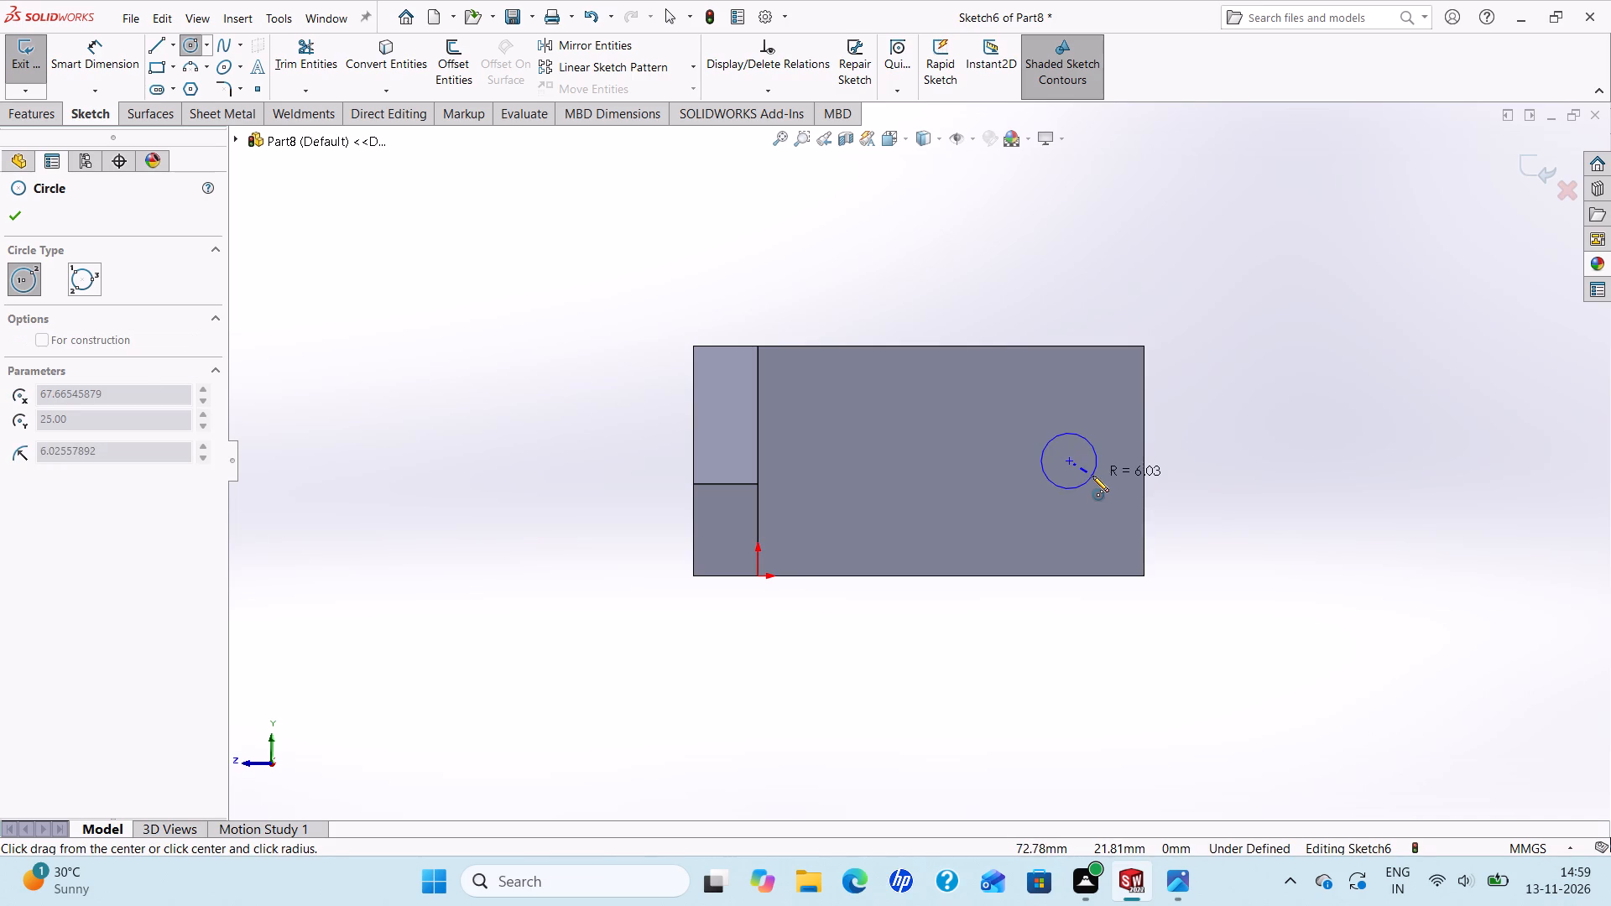
pyautogui.click(1092, 476)
pyautogui.rightClick(1092, 476)
pyautogui.click(1134, 486)
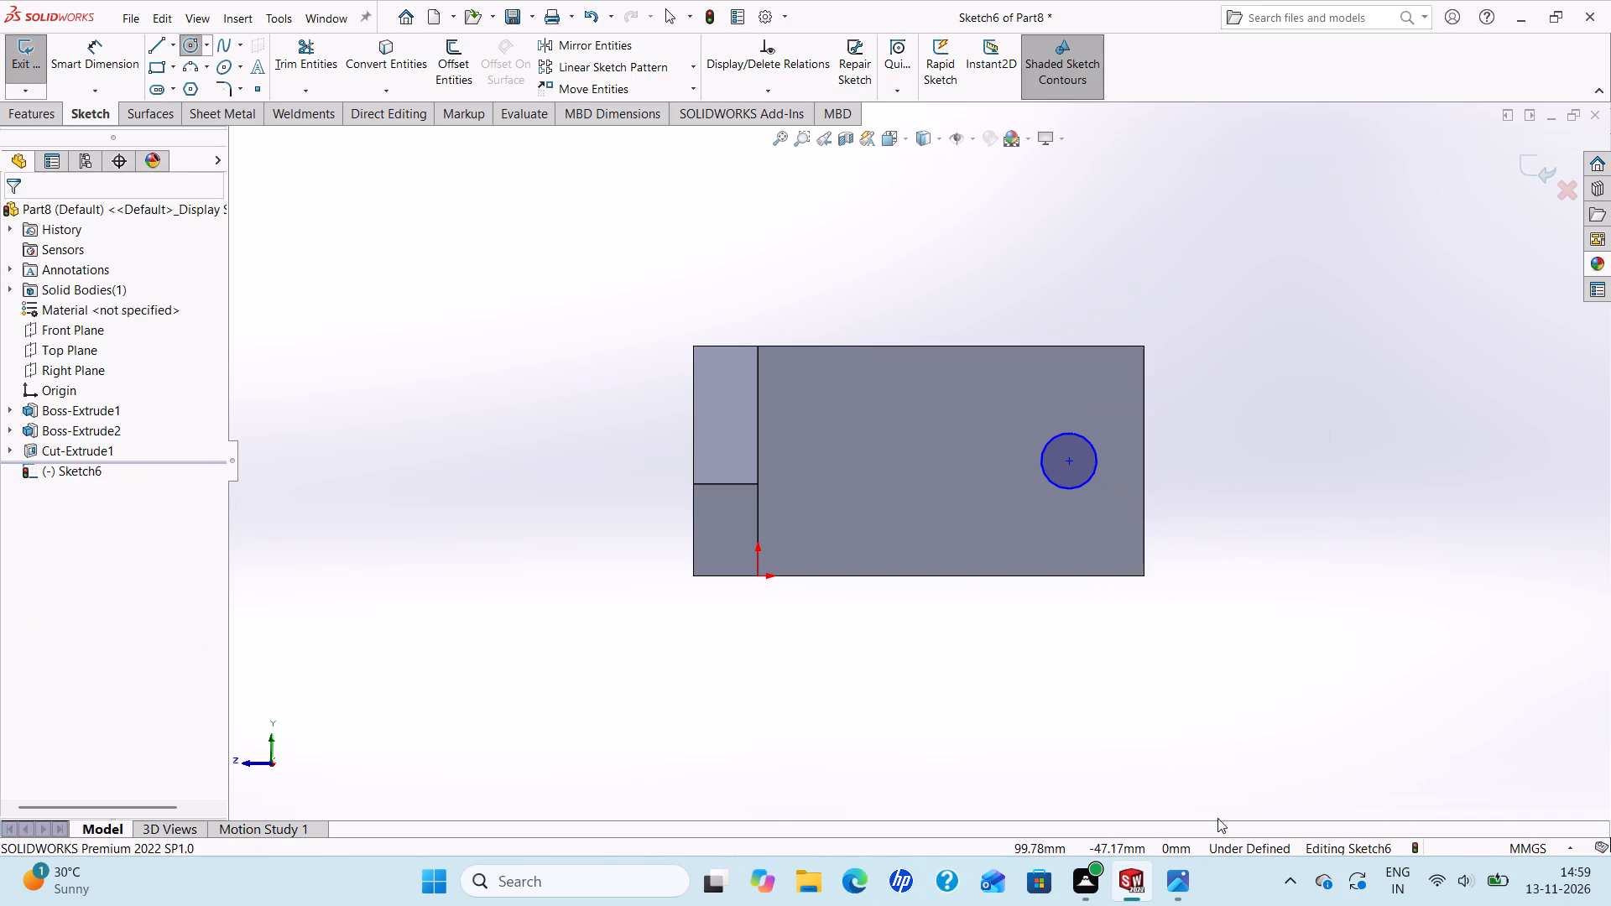
# Check the practice drawing and set the circle's diameter to 16 mm.
pyautogui.click(1186, 883)
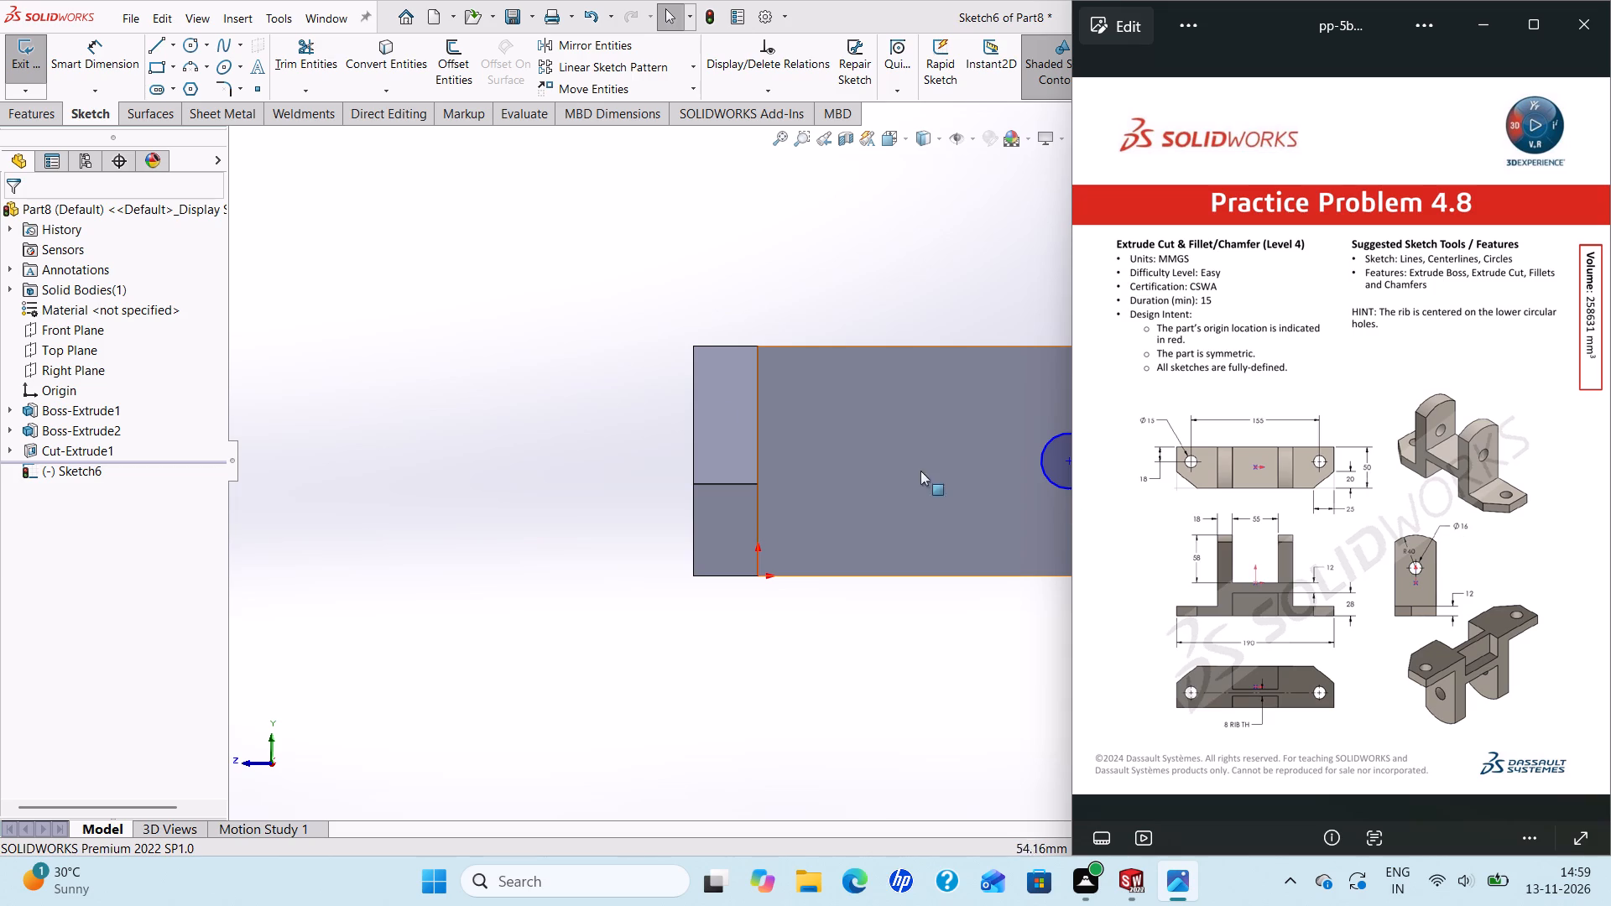
pyautogui.click(89, 60)
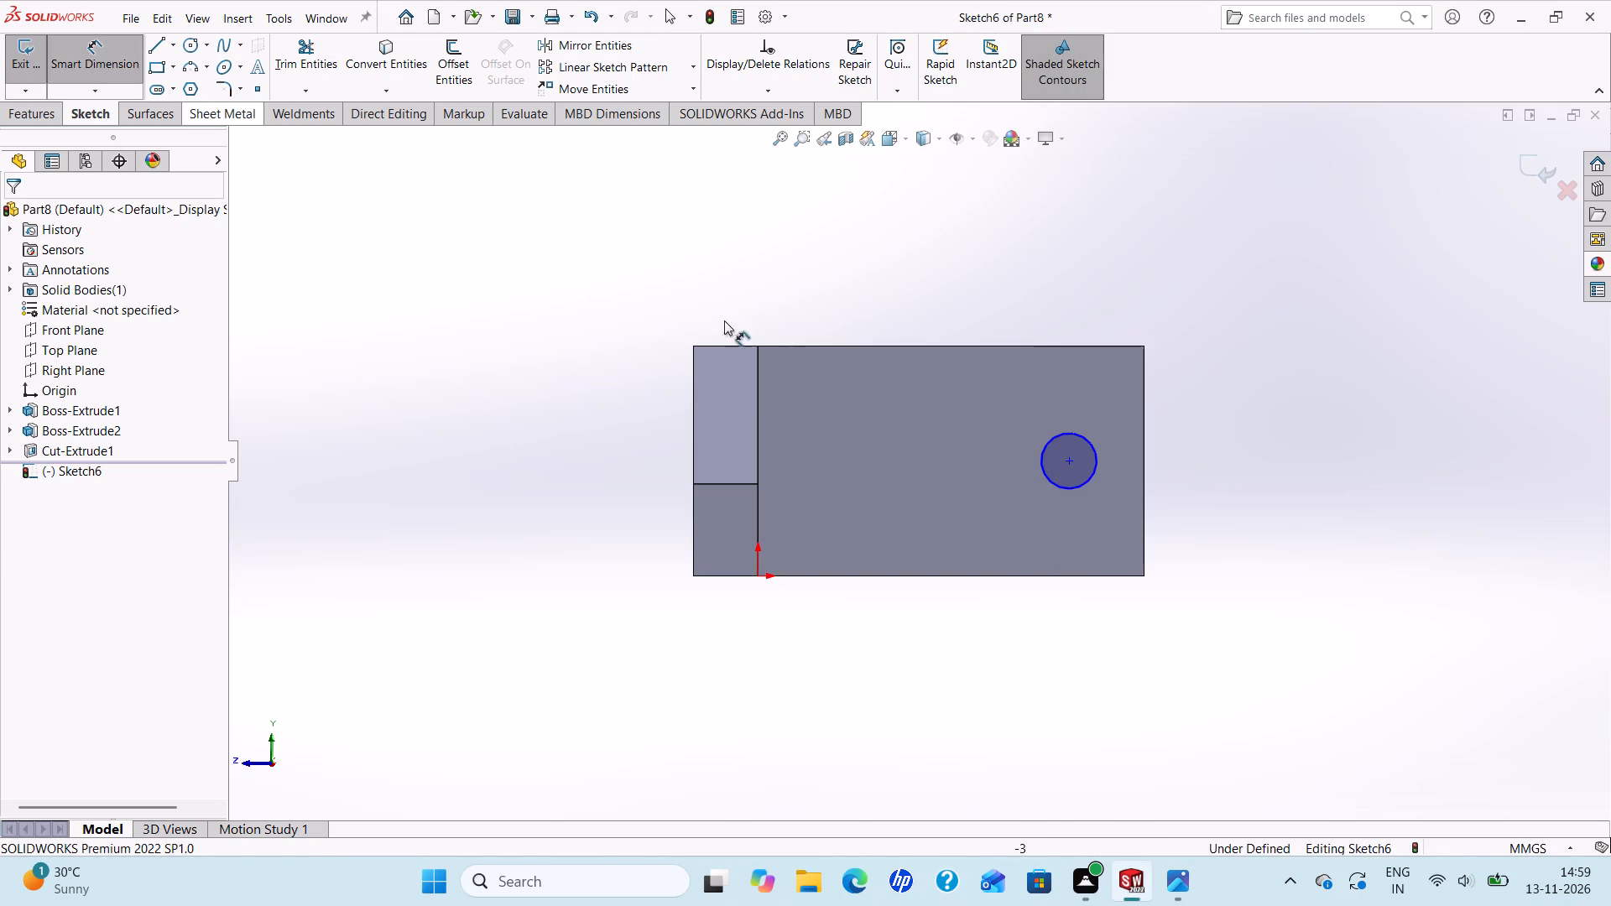
pyautogui.scroll(1, 1118, 465)
pyautogui.scroll(-1, 1118, 465)
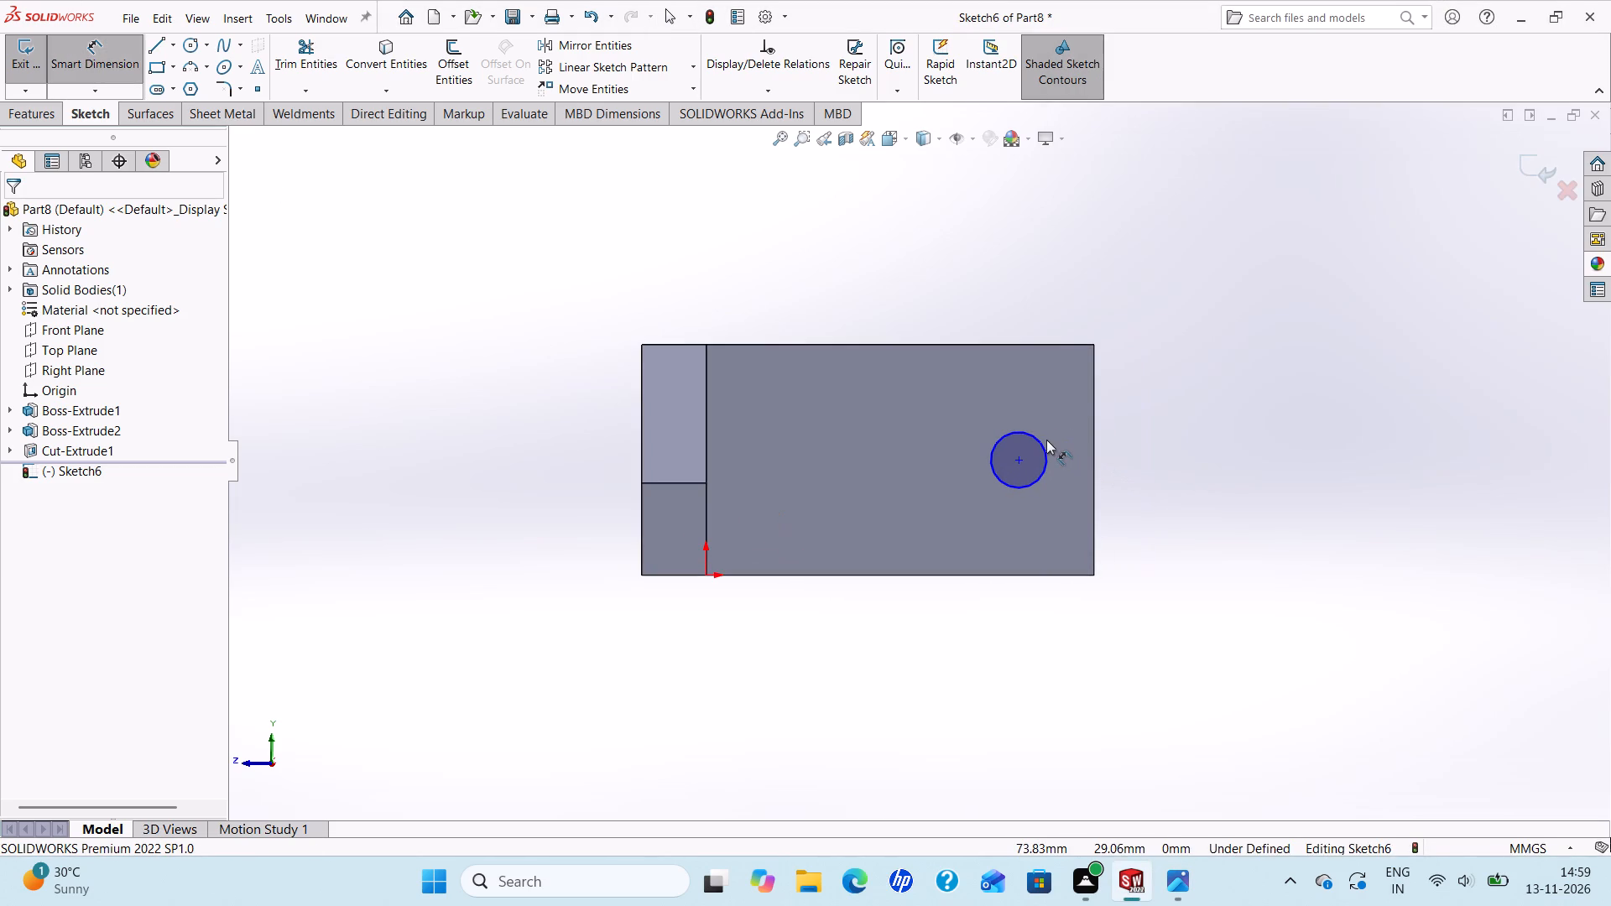
pyautogui.click(1043, 440)
pyautogui.click(1236, 353)
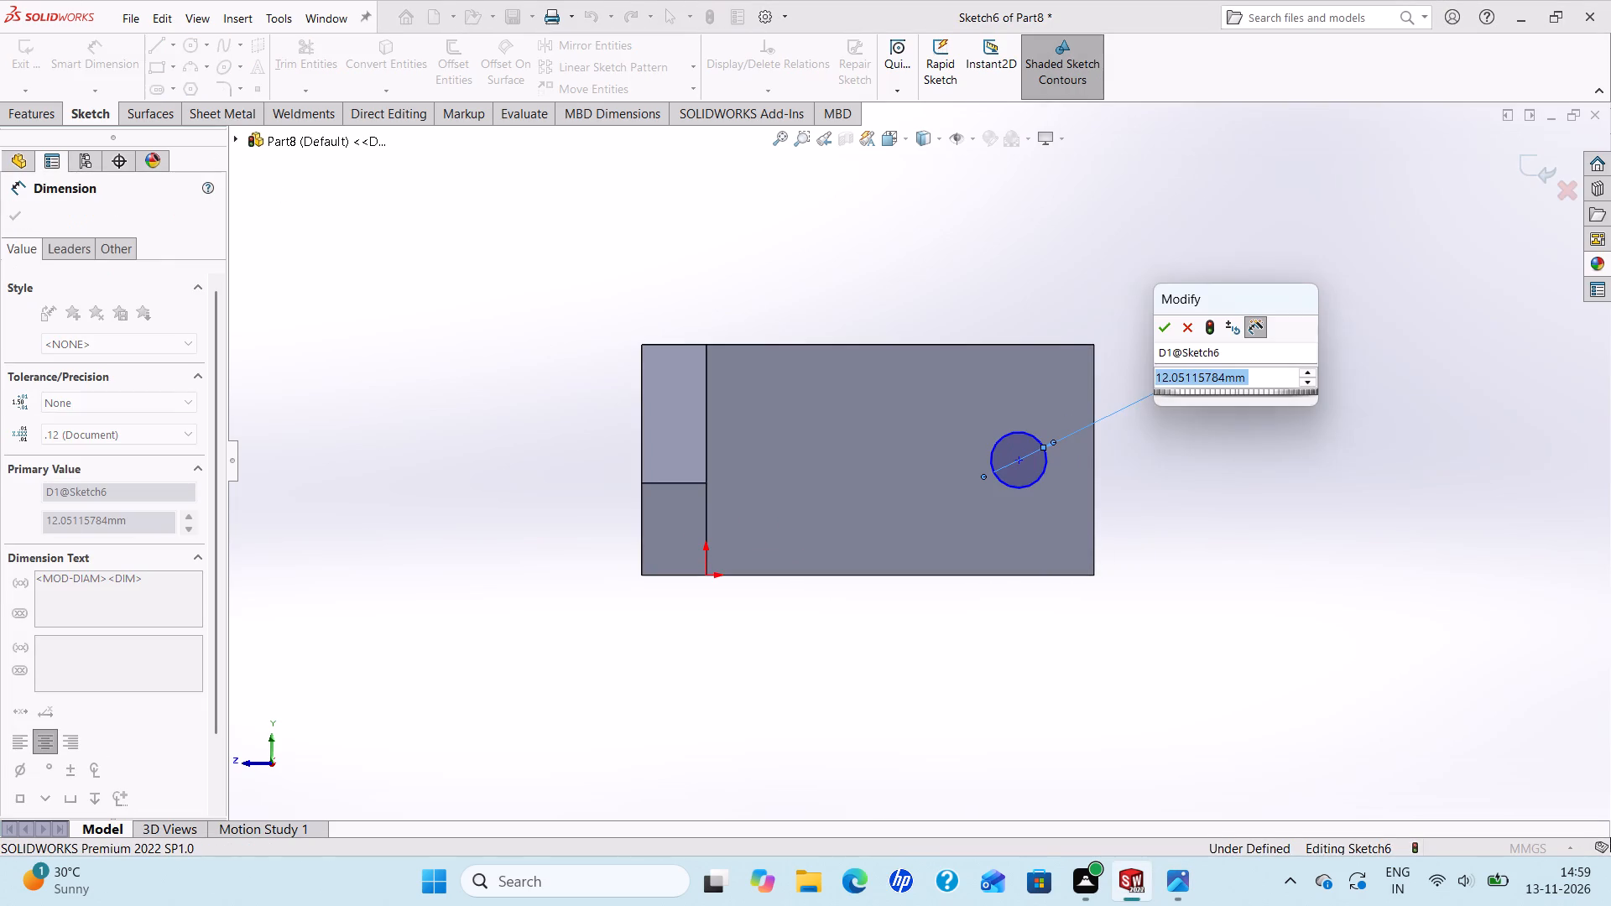
pyautogui.write('16')
pyautogui.press('Return')
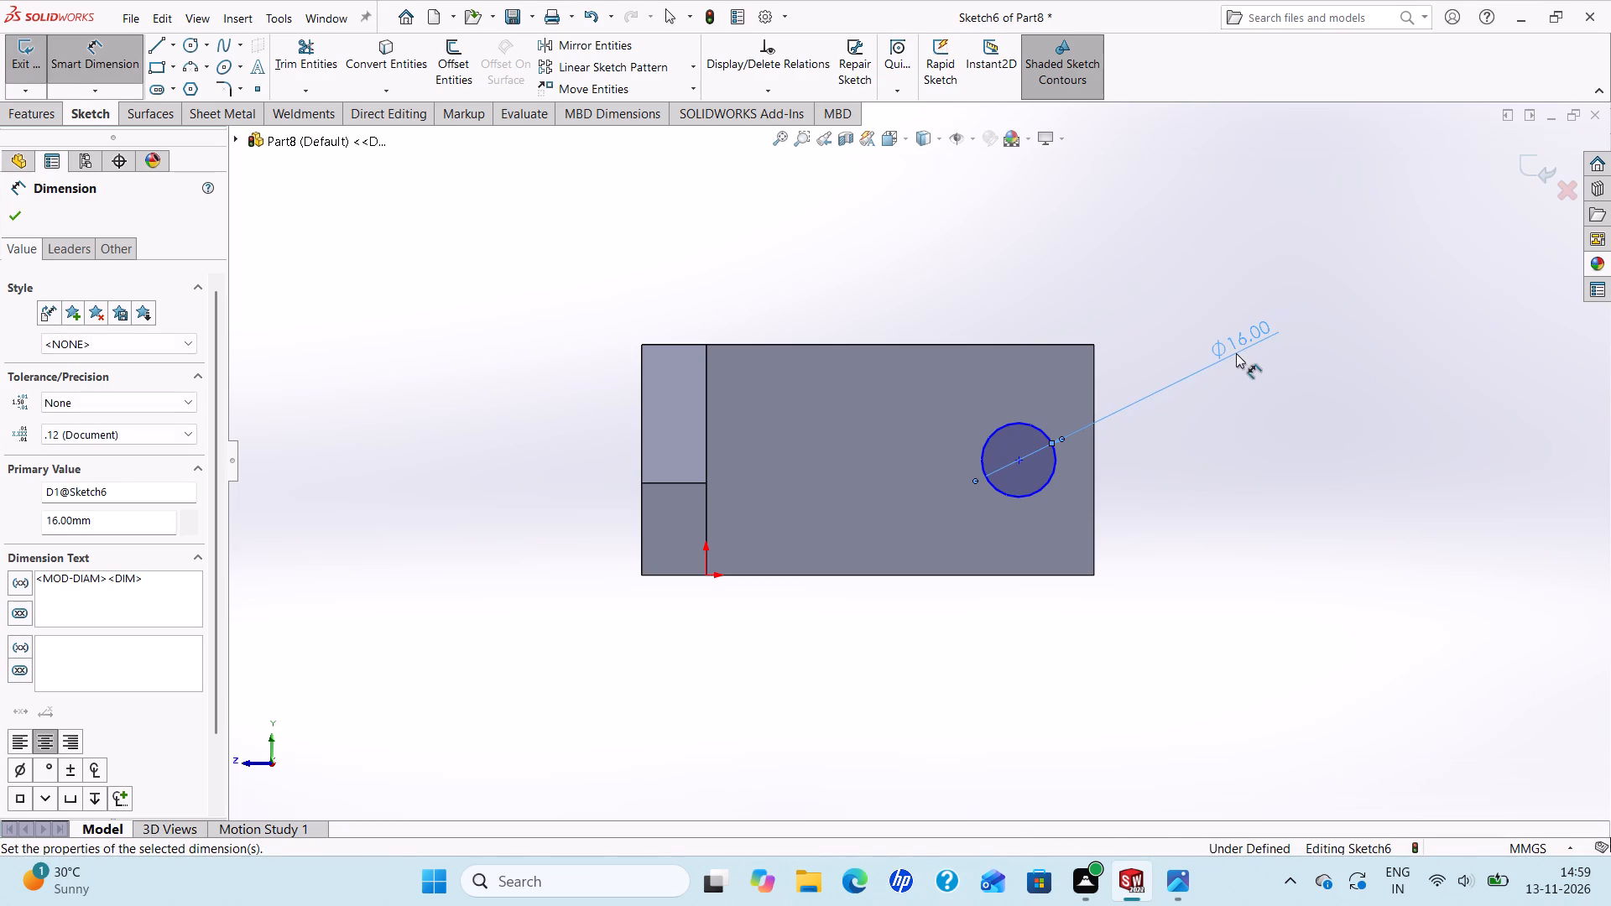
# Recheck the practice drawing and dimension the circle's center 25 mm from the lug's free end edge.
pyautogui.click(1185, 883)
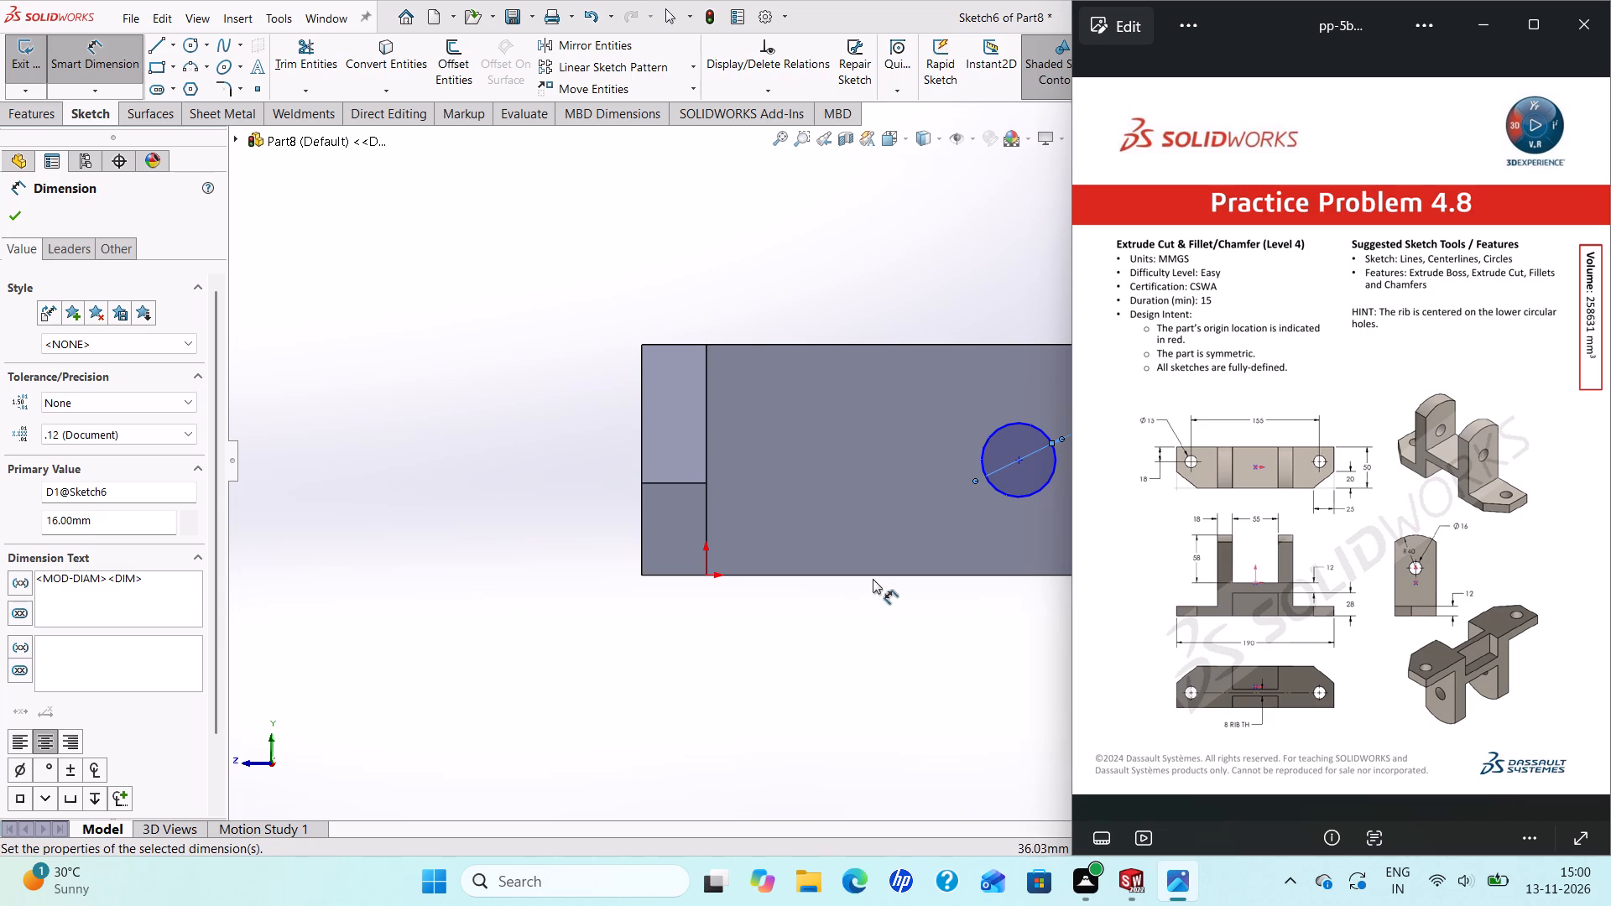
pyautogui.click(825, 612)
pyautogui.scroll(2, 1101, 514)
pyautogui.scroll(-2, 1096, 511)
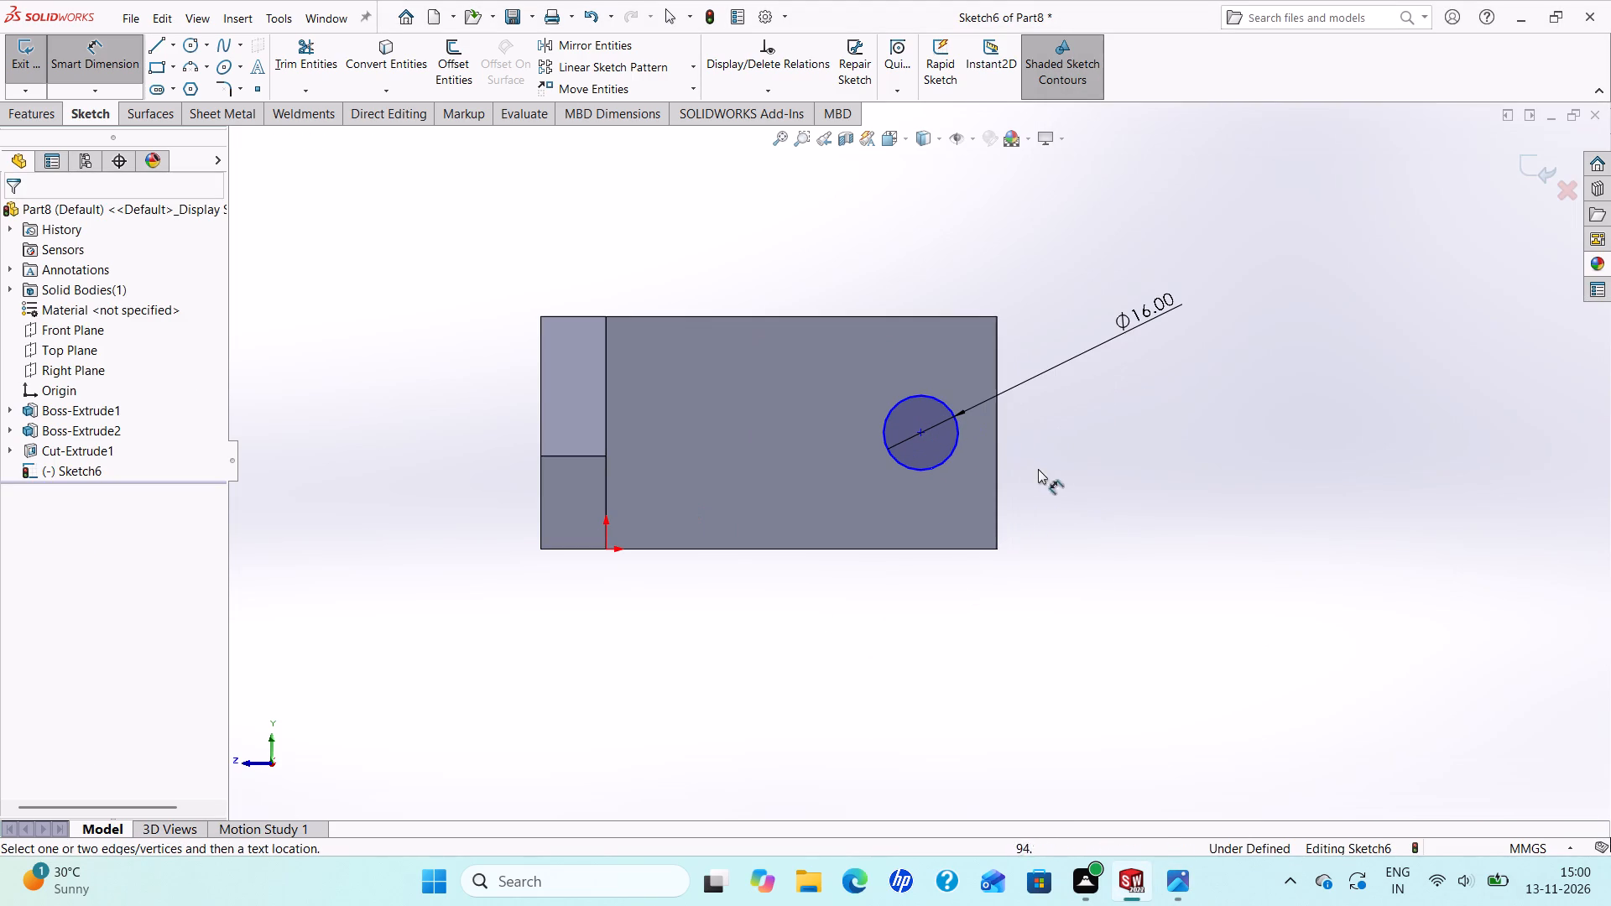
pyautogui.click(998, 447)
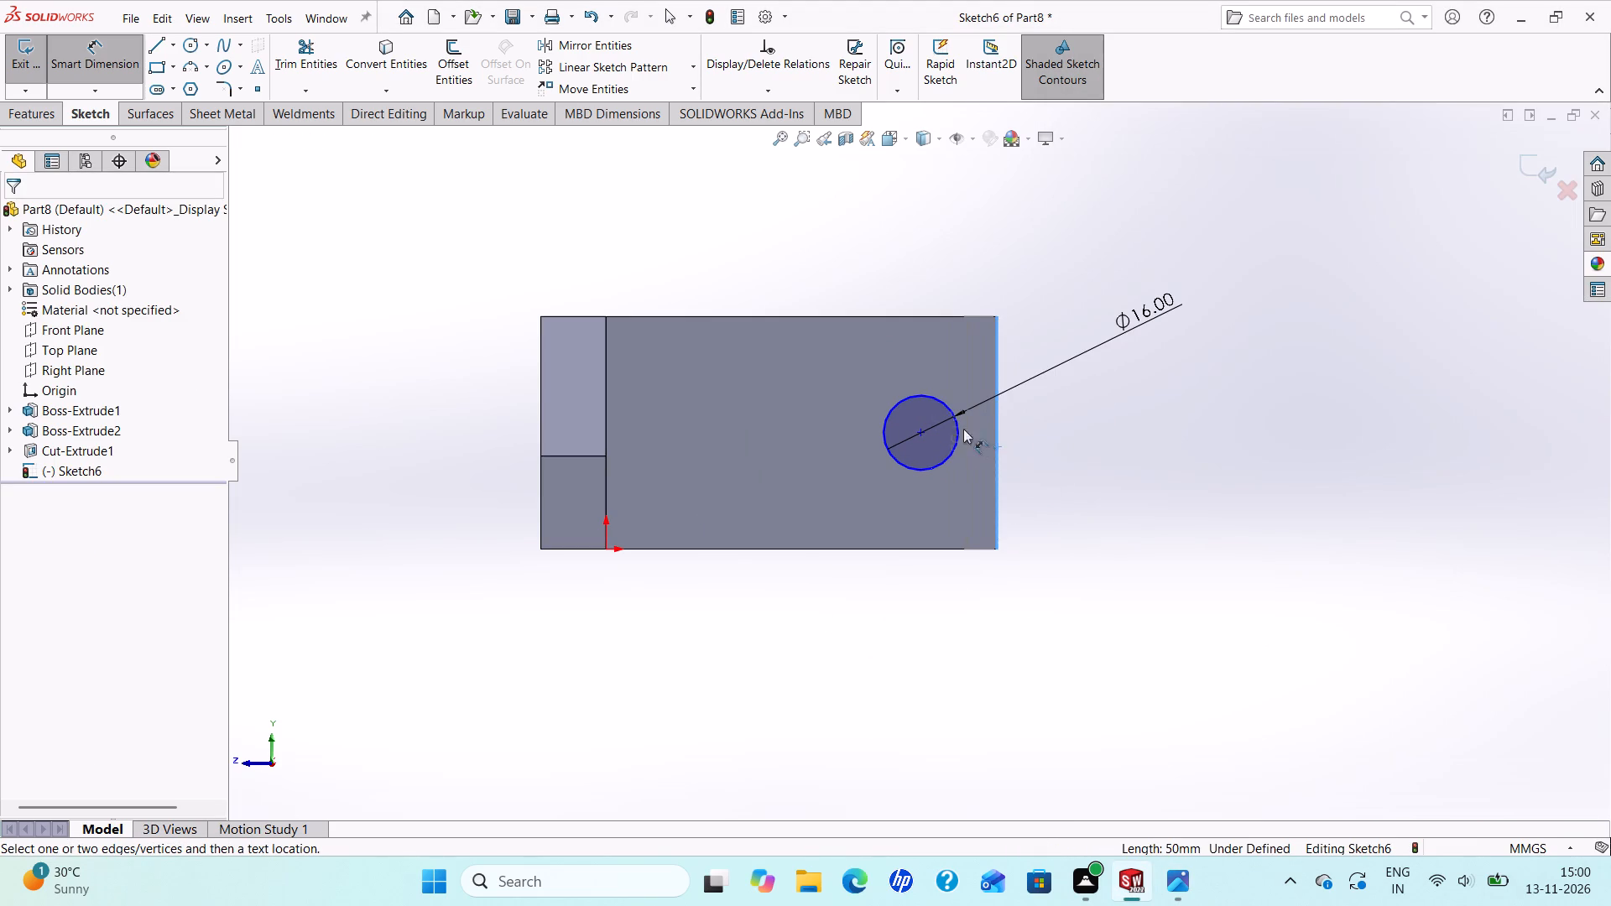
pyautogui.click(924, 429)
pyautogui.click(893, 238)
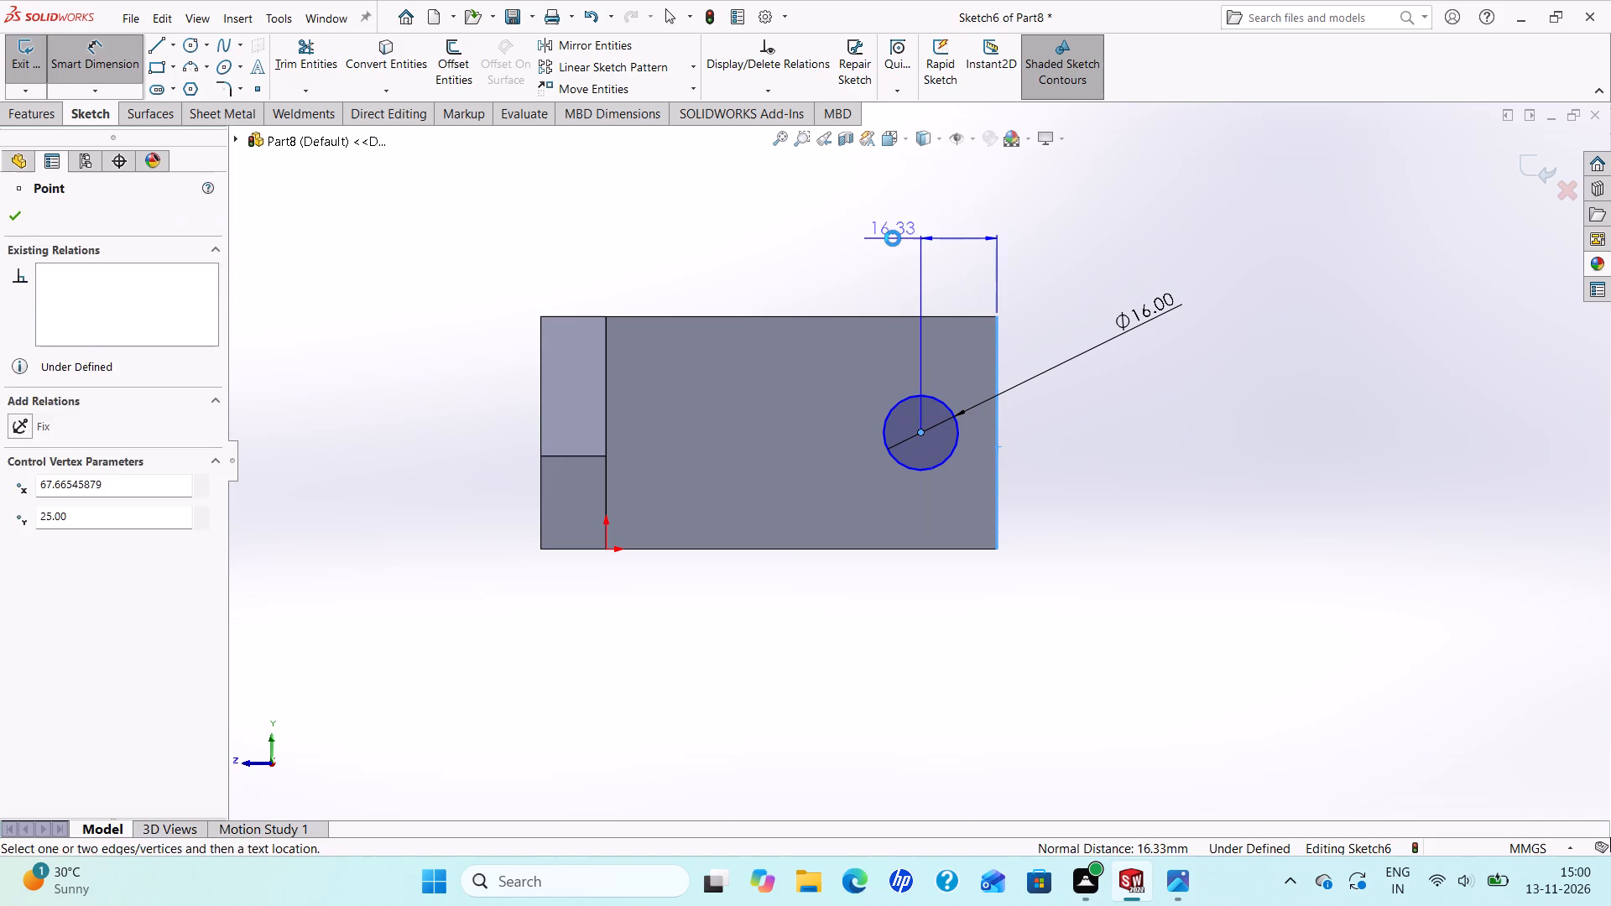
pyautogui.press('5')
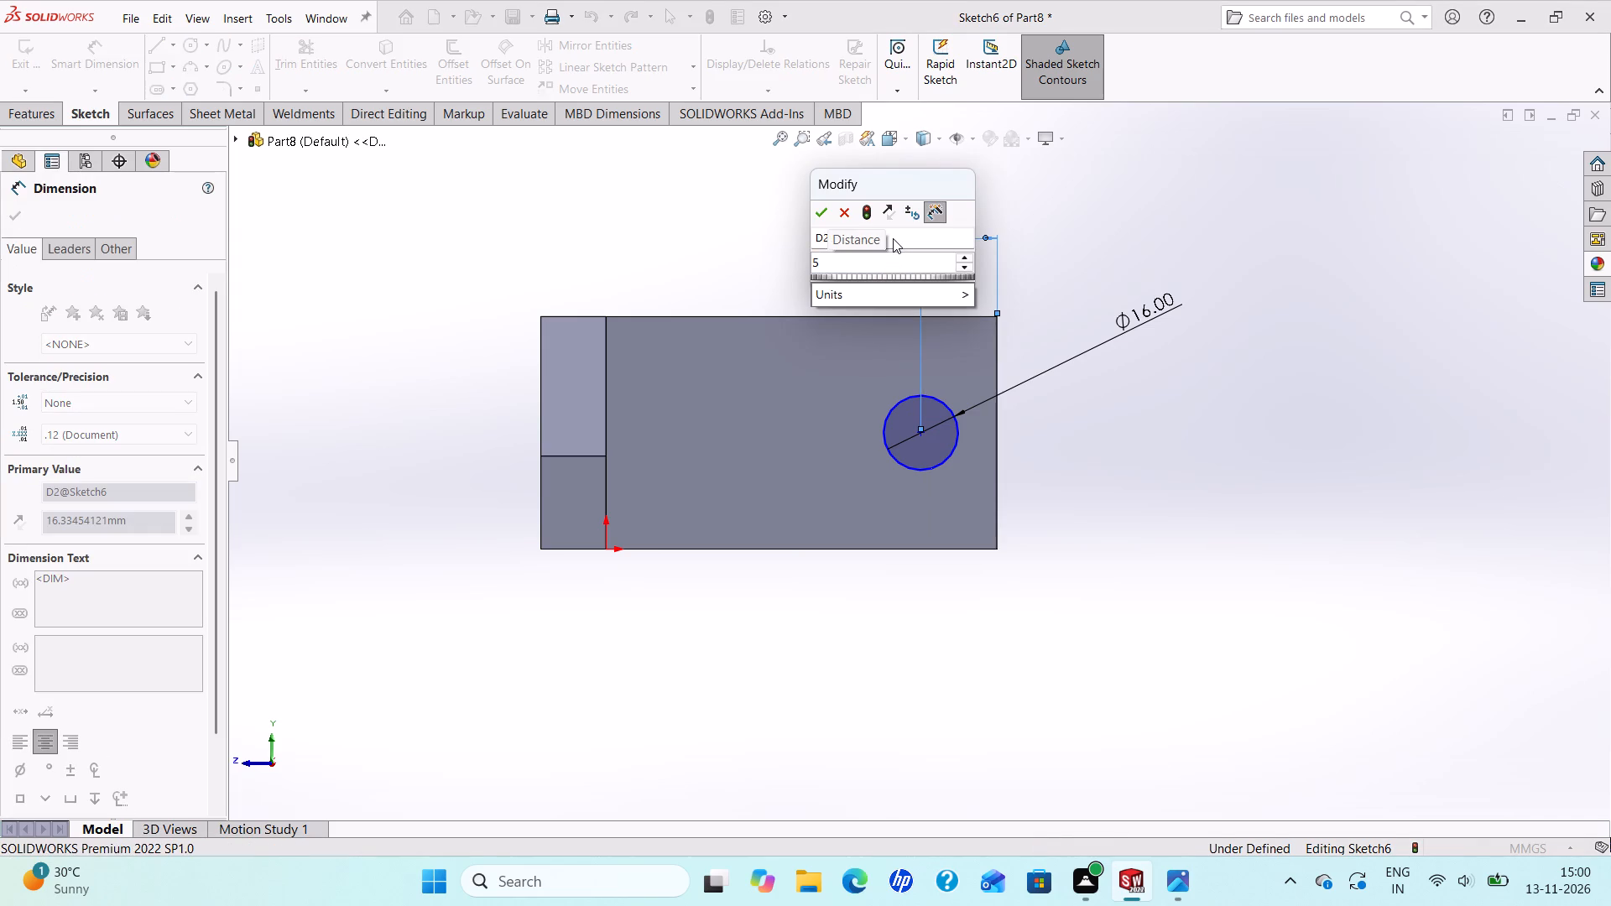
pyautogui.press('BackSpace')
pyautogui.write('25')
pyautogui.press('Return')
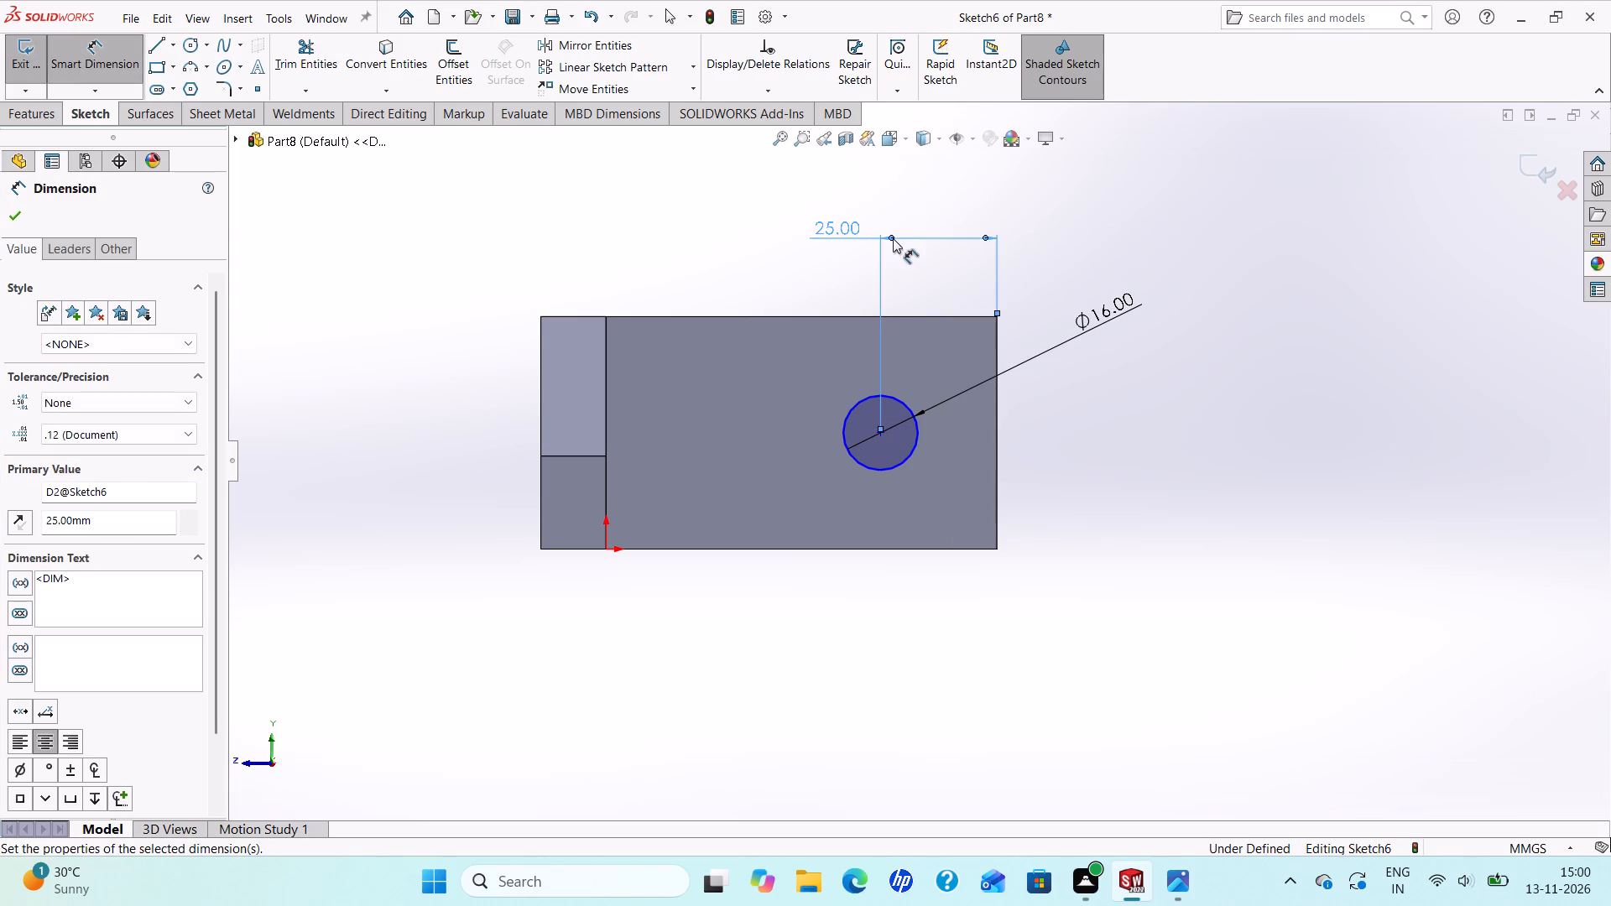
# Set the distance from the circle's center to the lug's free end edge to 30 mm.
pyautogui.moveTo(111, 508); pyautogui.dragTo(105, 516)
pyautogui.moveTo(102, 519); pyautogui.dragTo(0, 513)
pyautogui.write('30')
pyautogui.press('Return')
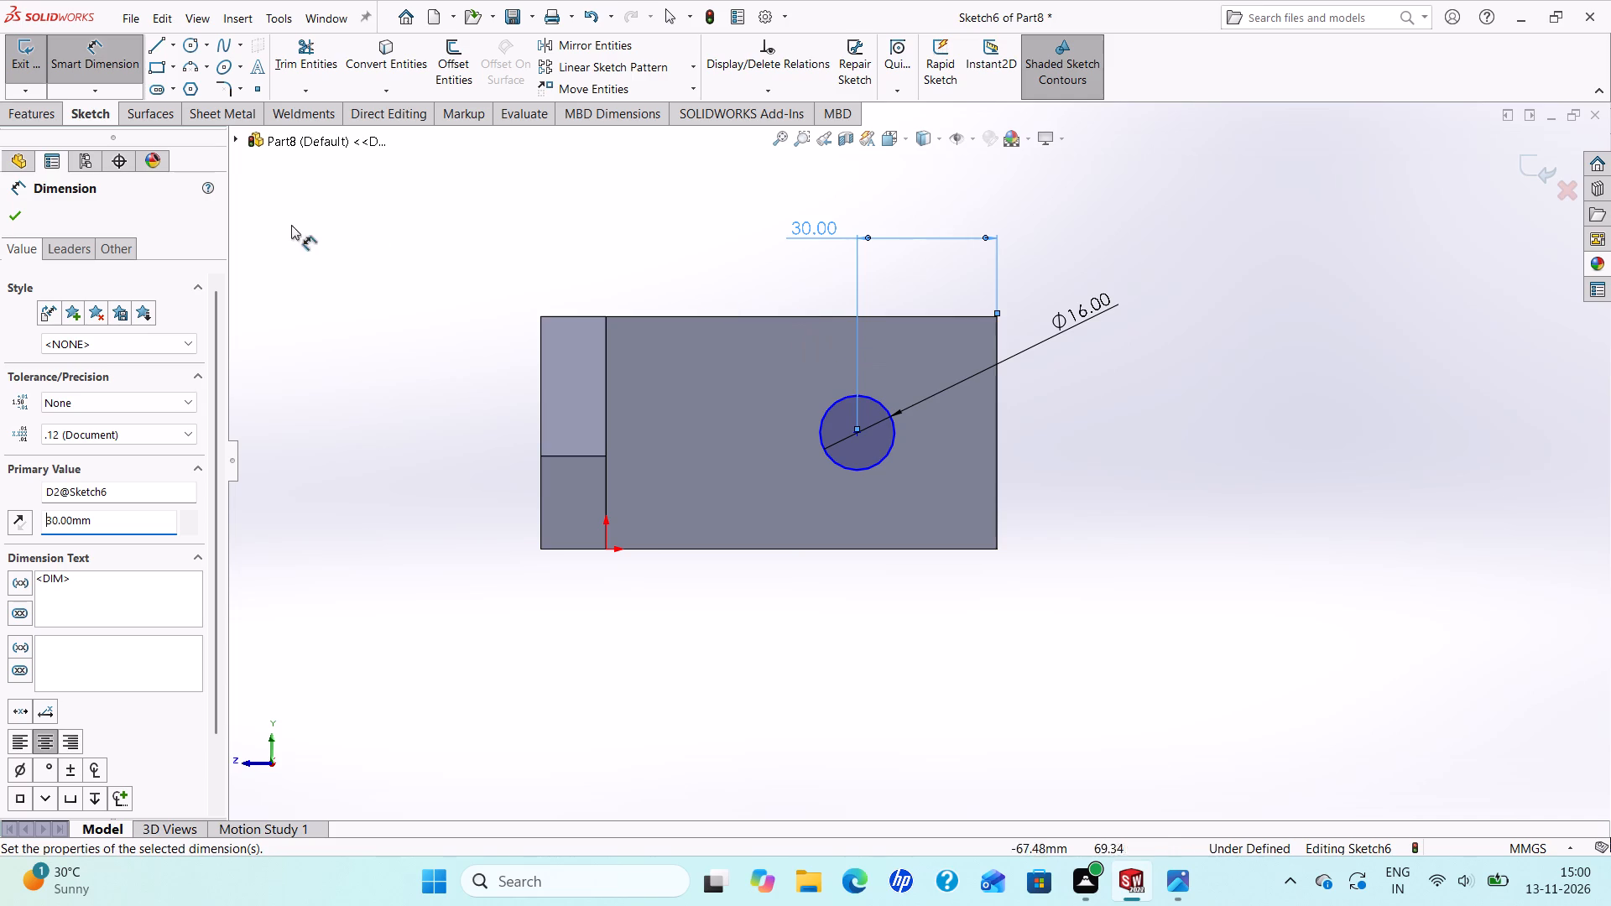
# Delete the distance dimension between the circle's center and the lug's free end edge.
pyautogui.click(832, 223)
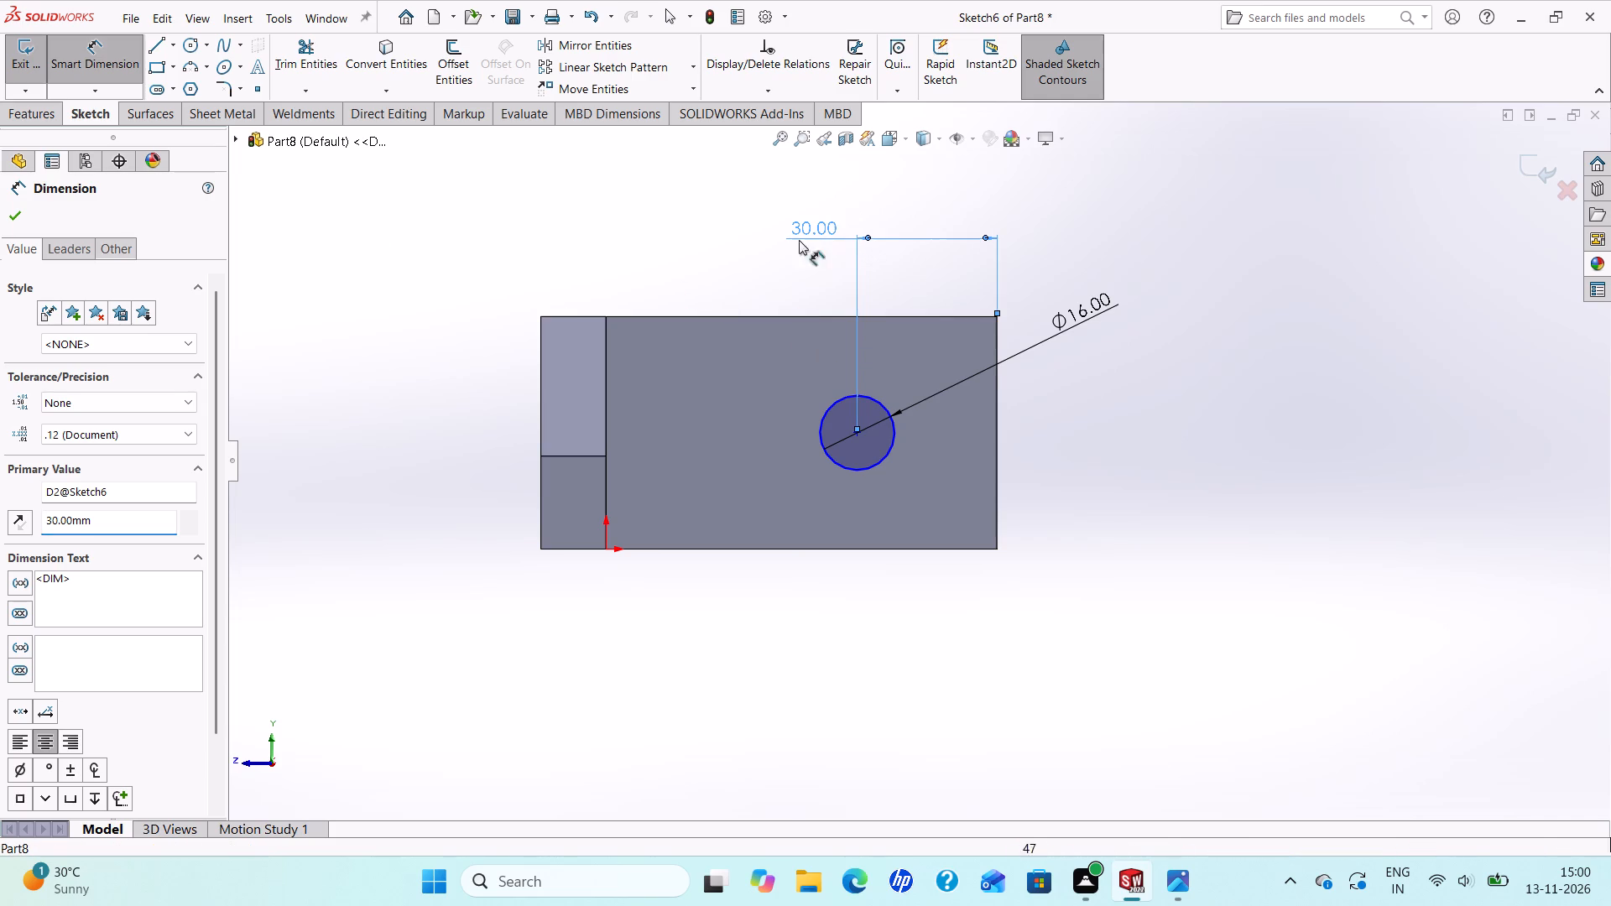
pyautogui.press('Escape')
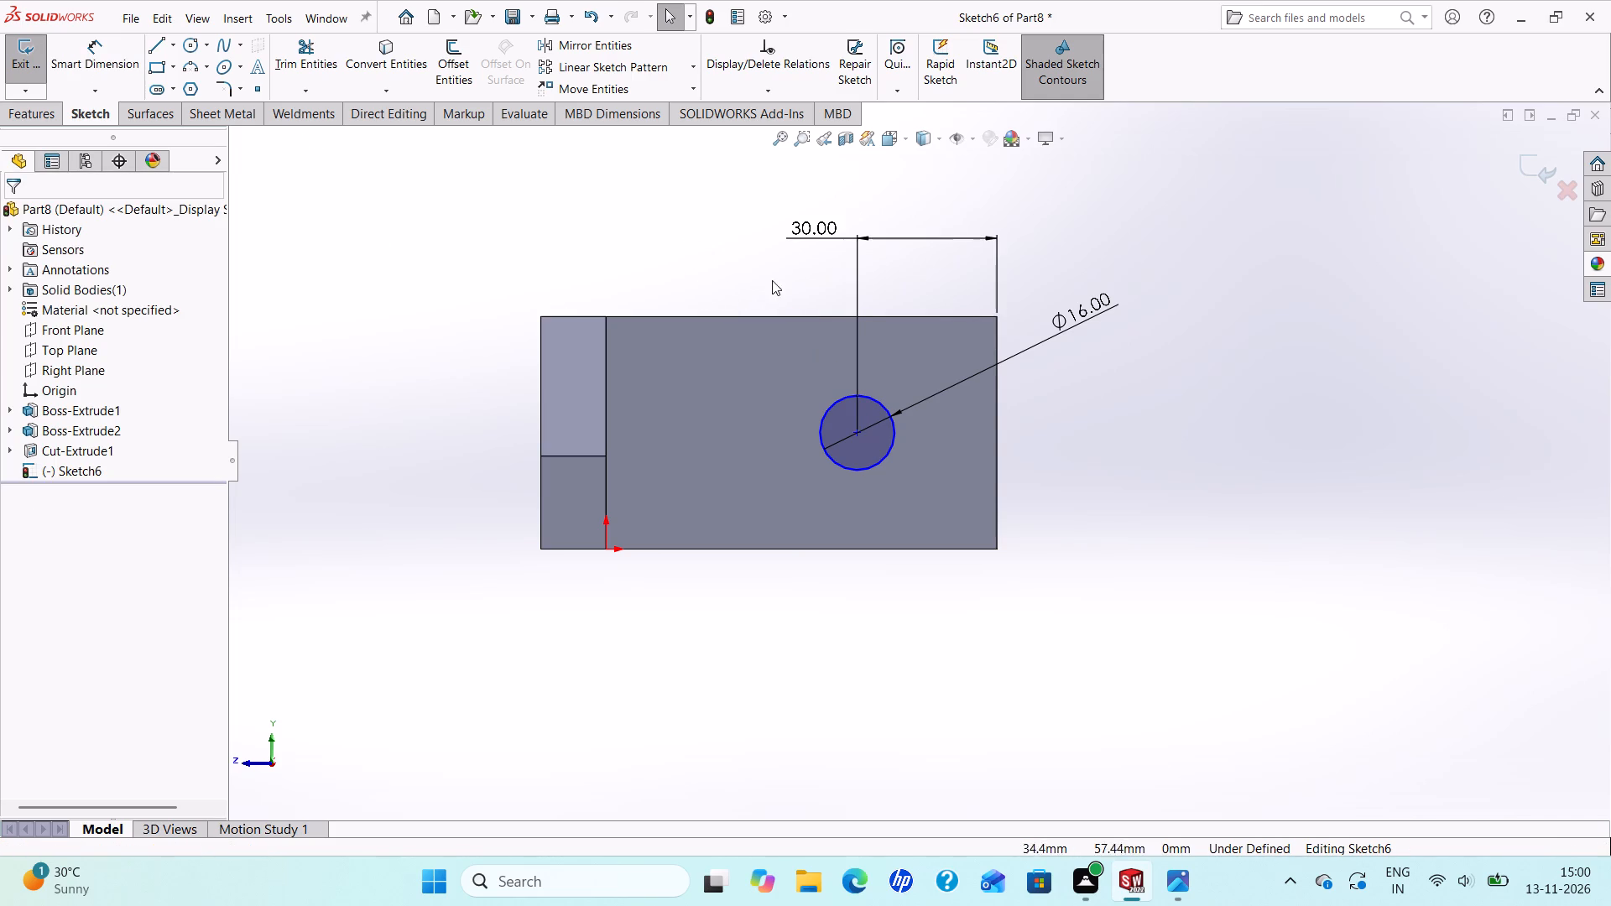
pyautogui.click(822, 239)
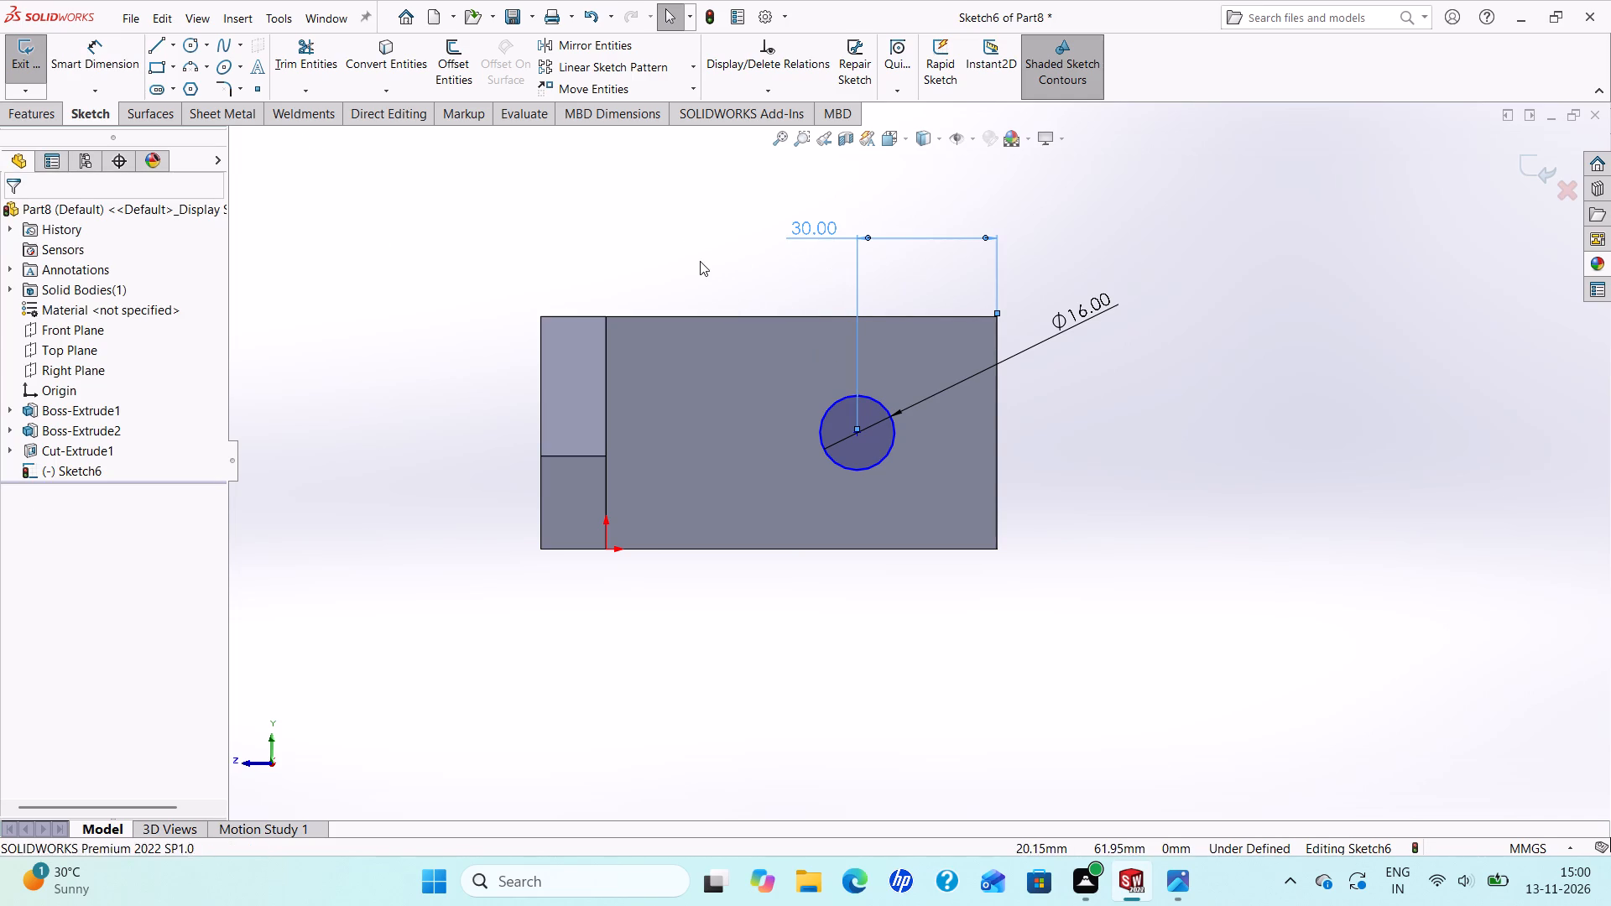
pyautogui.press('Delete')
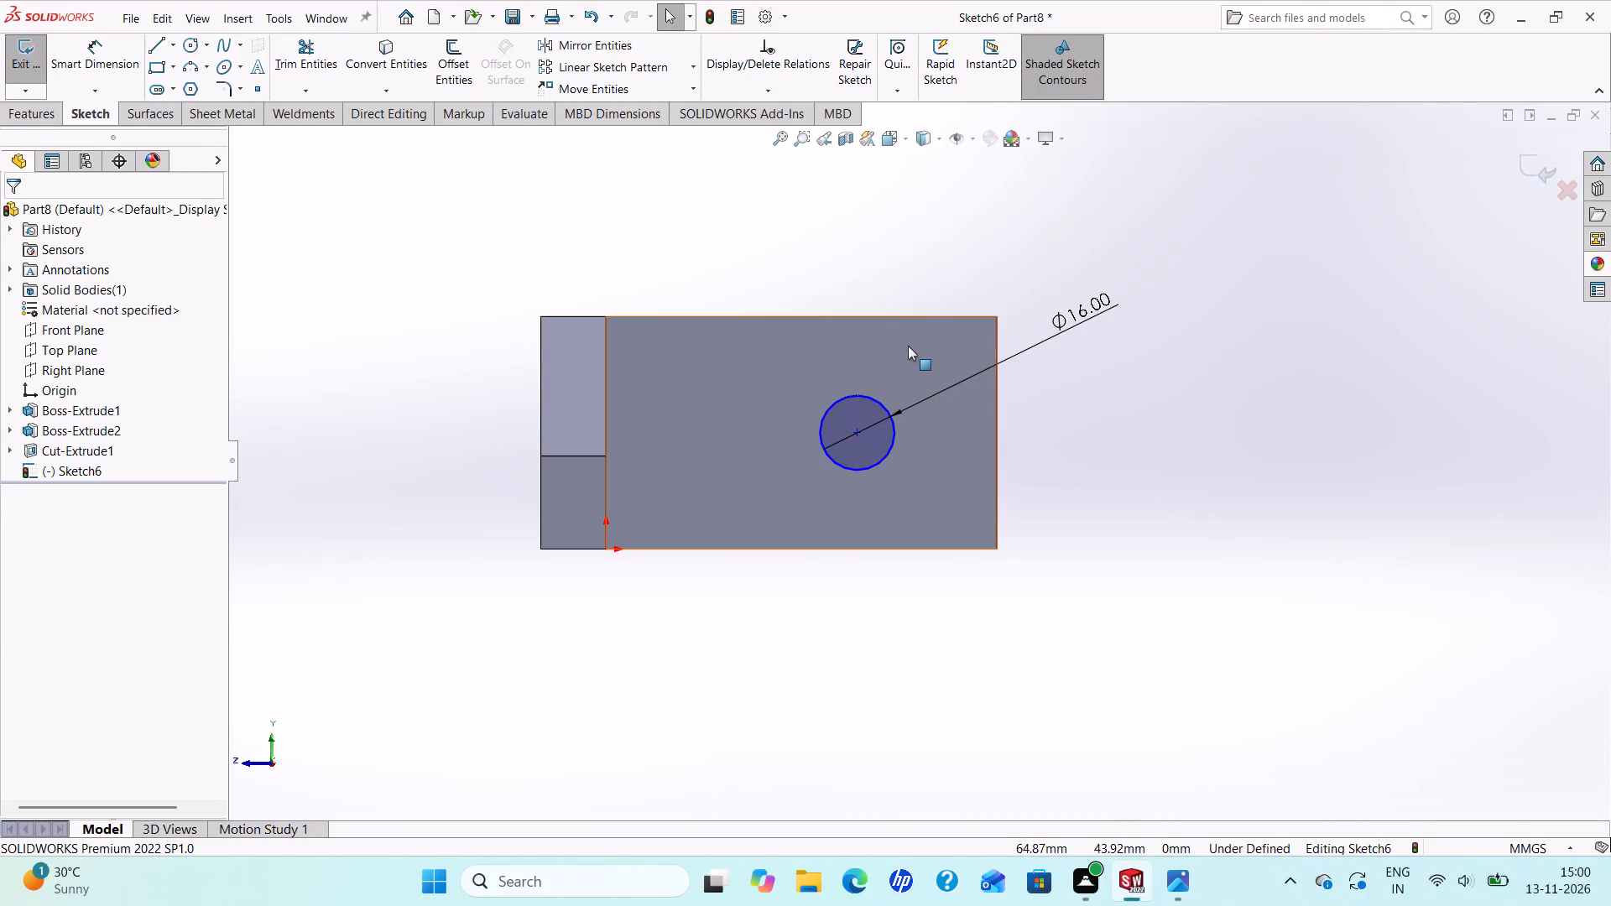
# Add a Vertical relation between the circle's center and the midpoint of the lug face's long side edge.
pyautogui.keyDown('ctrl'); pyautogui.click(801, 316); pyautogui.keyUp('ctrl')
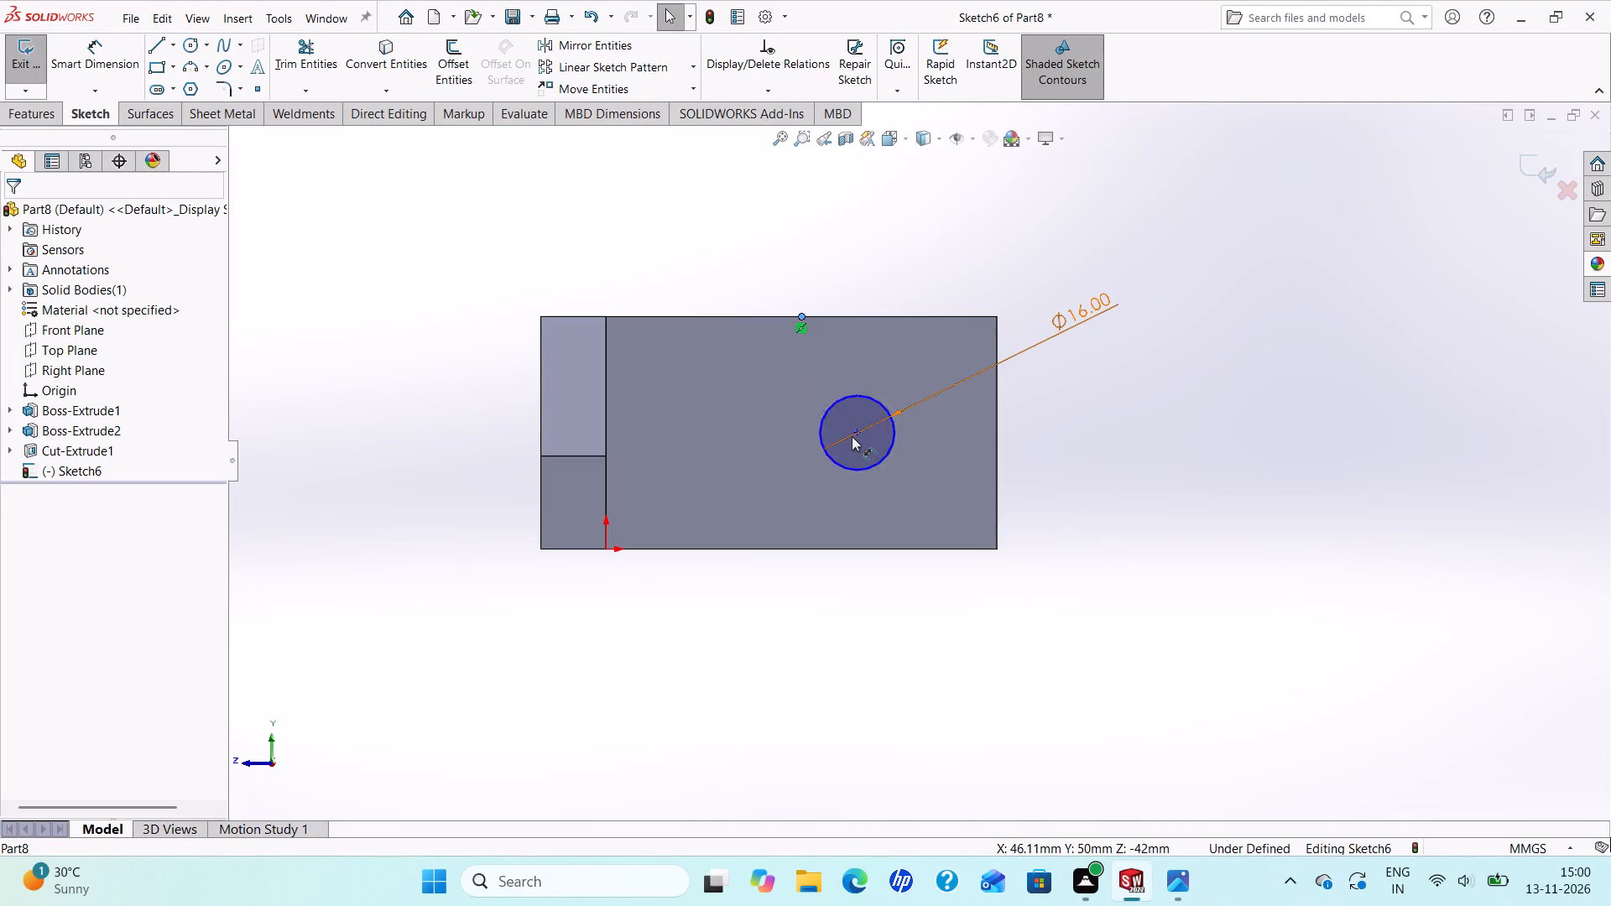
pyautogui.keyDown('ctrl'); pyautogui.click(858, 432); pyautogui.keyUp('ctrl')
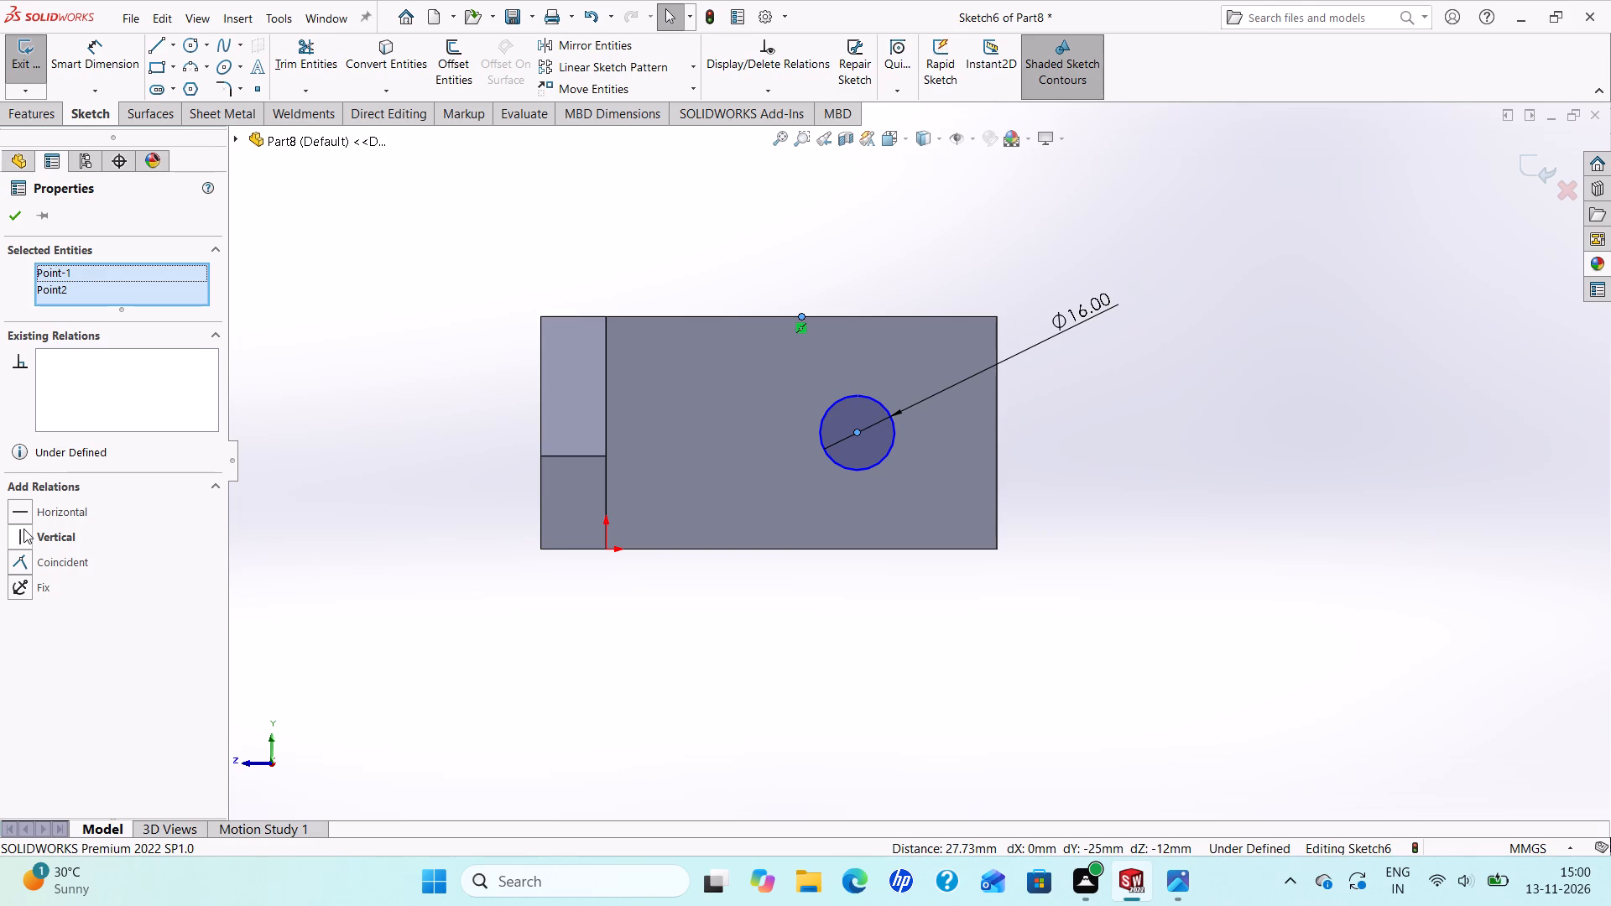
pyautogui.click(22, 539)
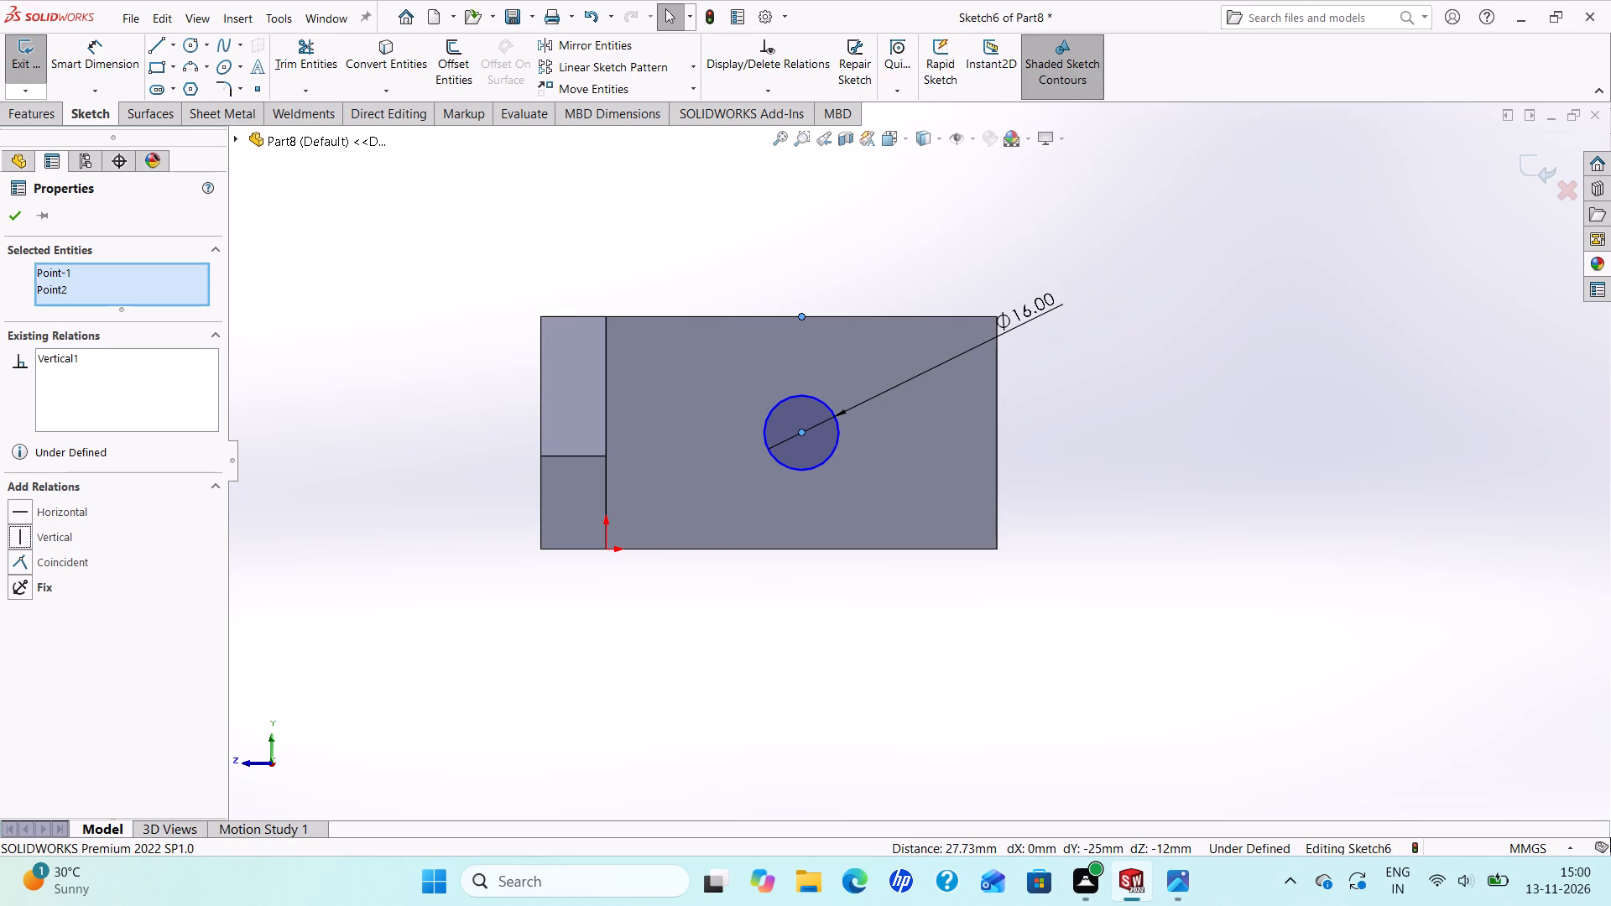
pyautogui.click(17, 221)
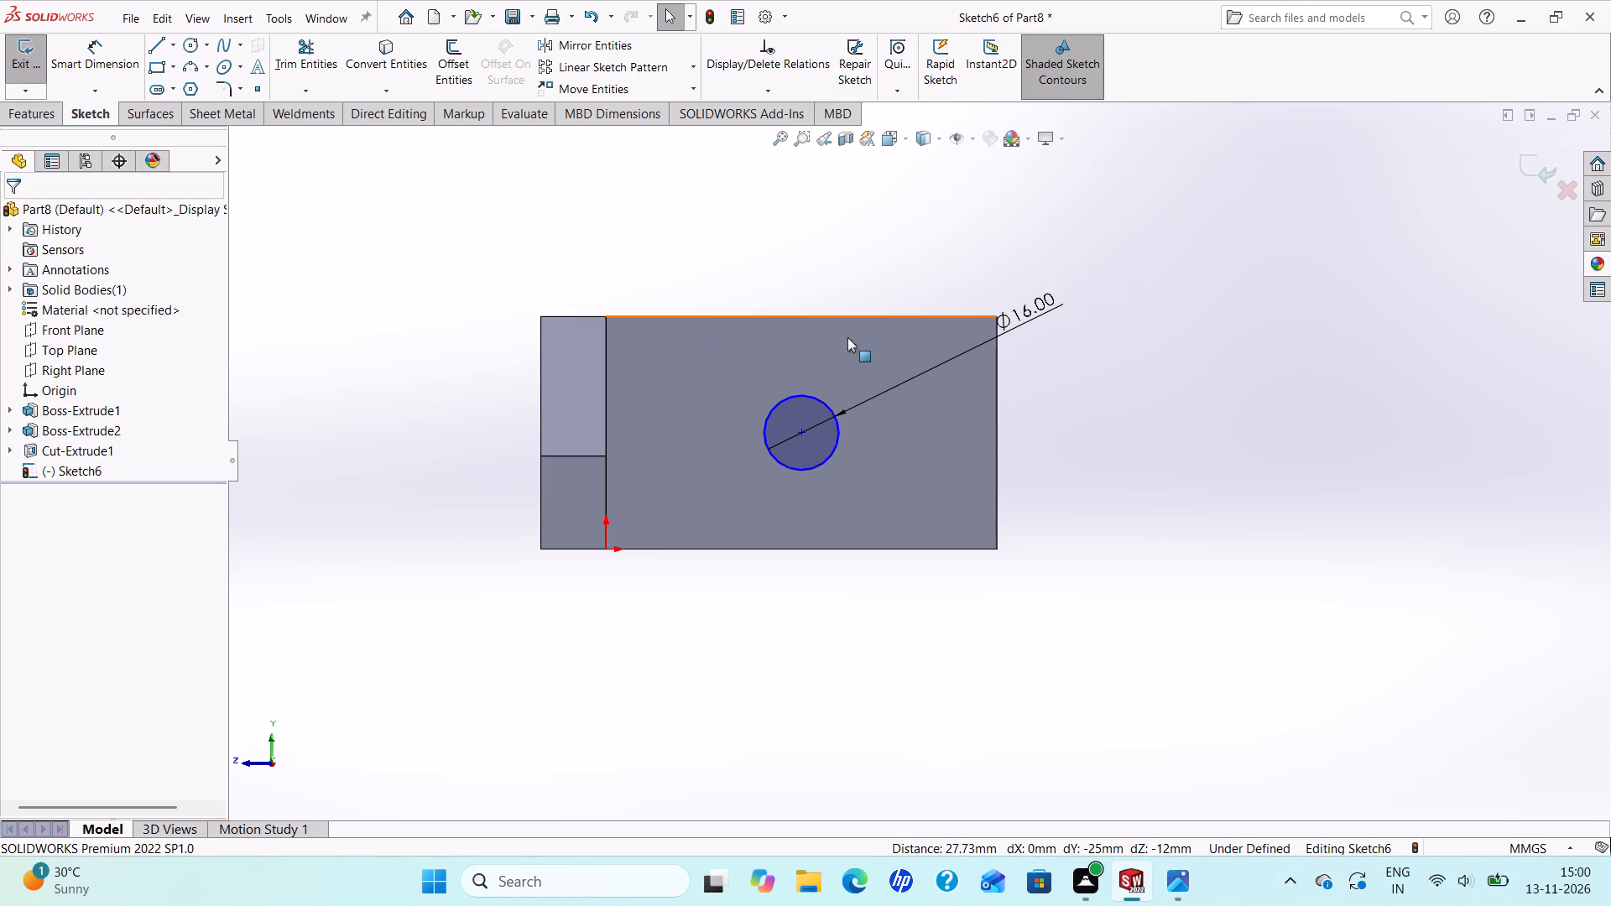
# Move the circle's diameter dimension text farther outside the lug outline.
pyautogui.moveTo(1040, 305); pyautogui.dragTo(1088, 335)
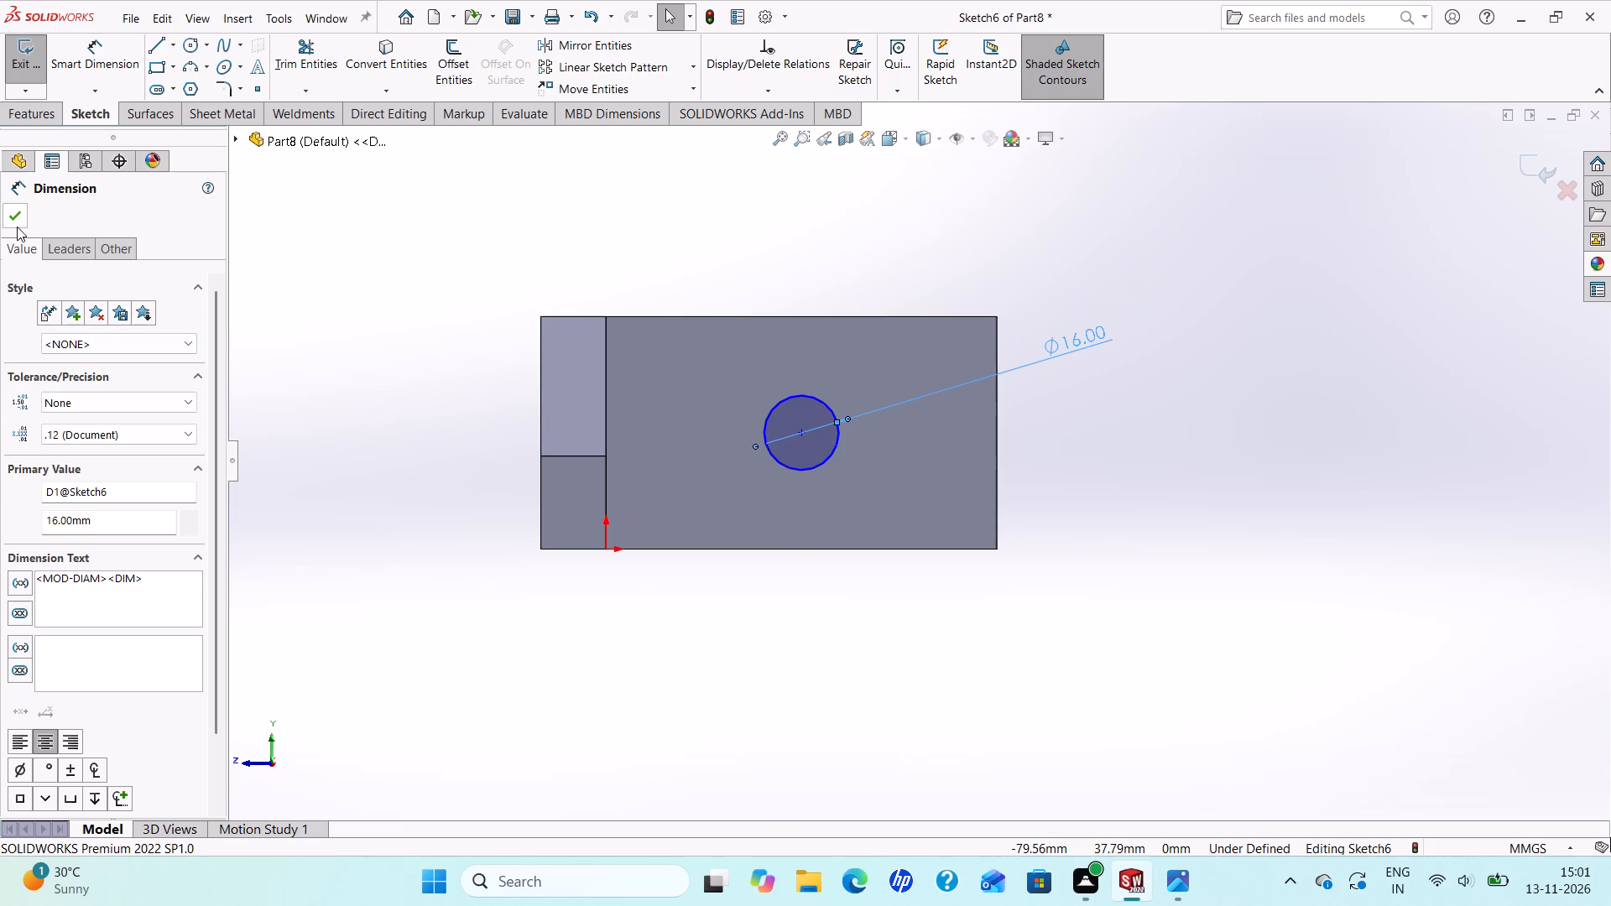
pyautogui.click(19, 218)
# Dimension the circle's center 25 mm from the lug face's long side edge.
pyautogui.click(90, 59)
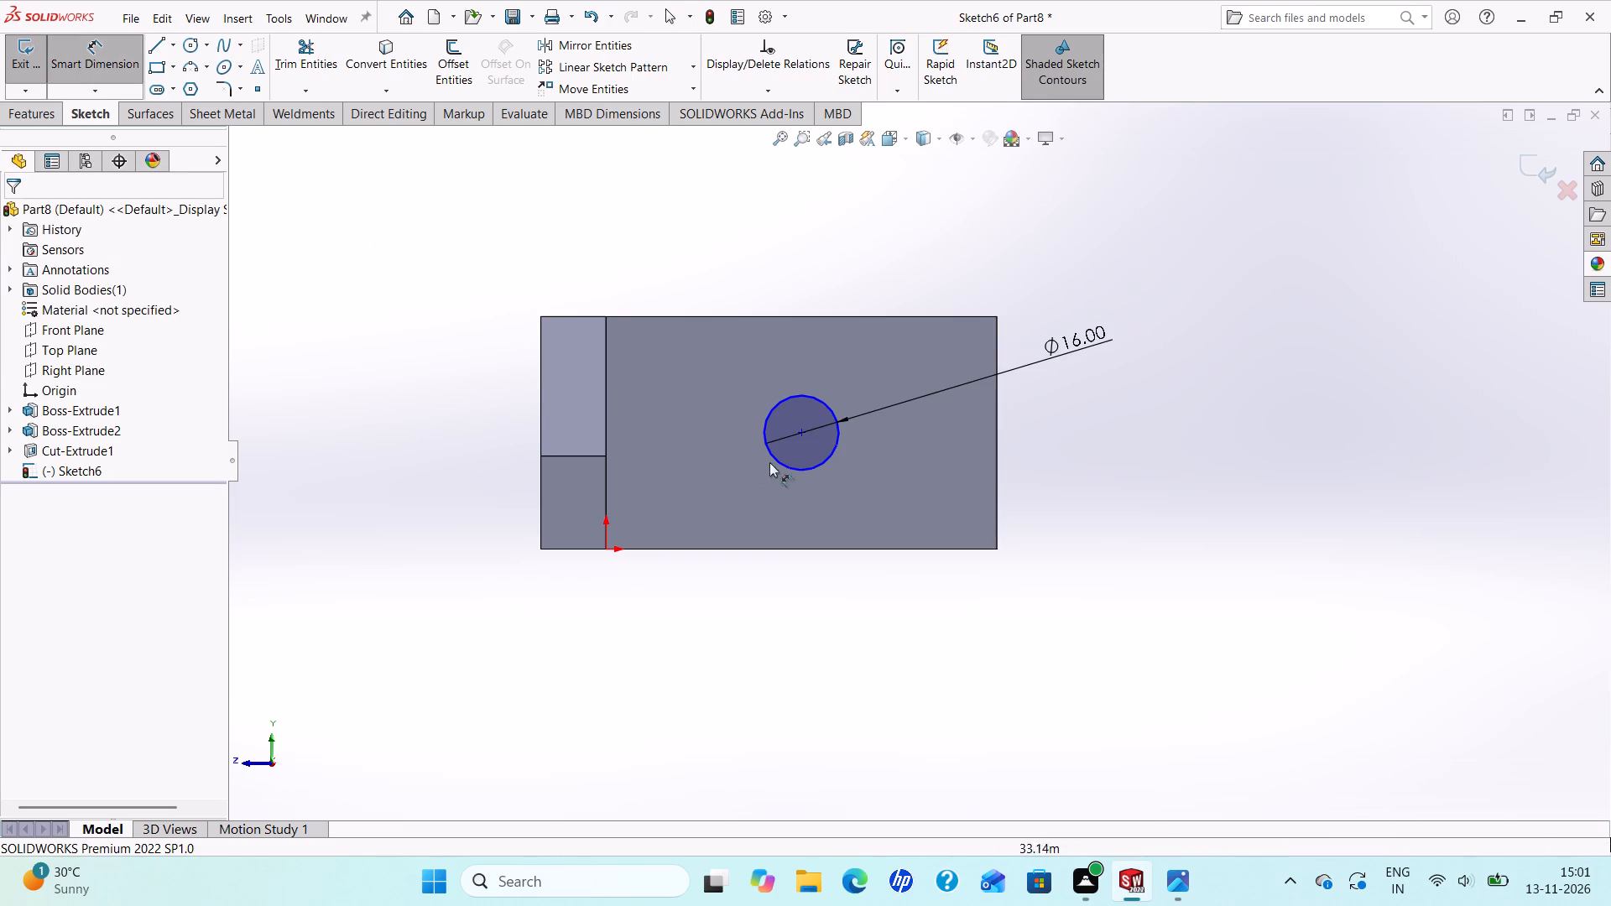
pyautogui.click(799, 433)
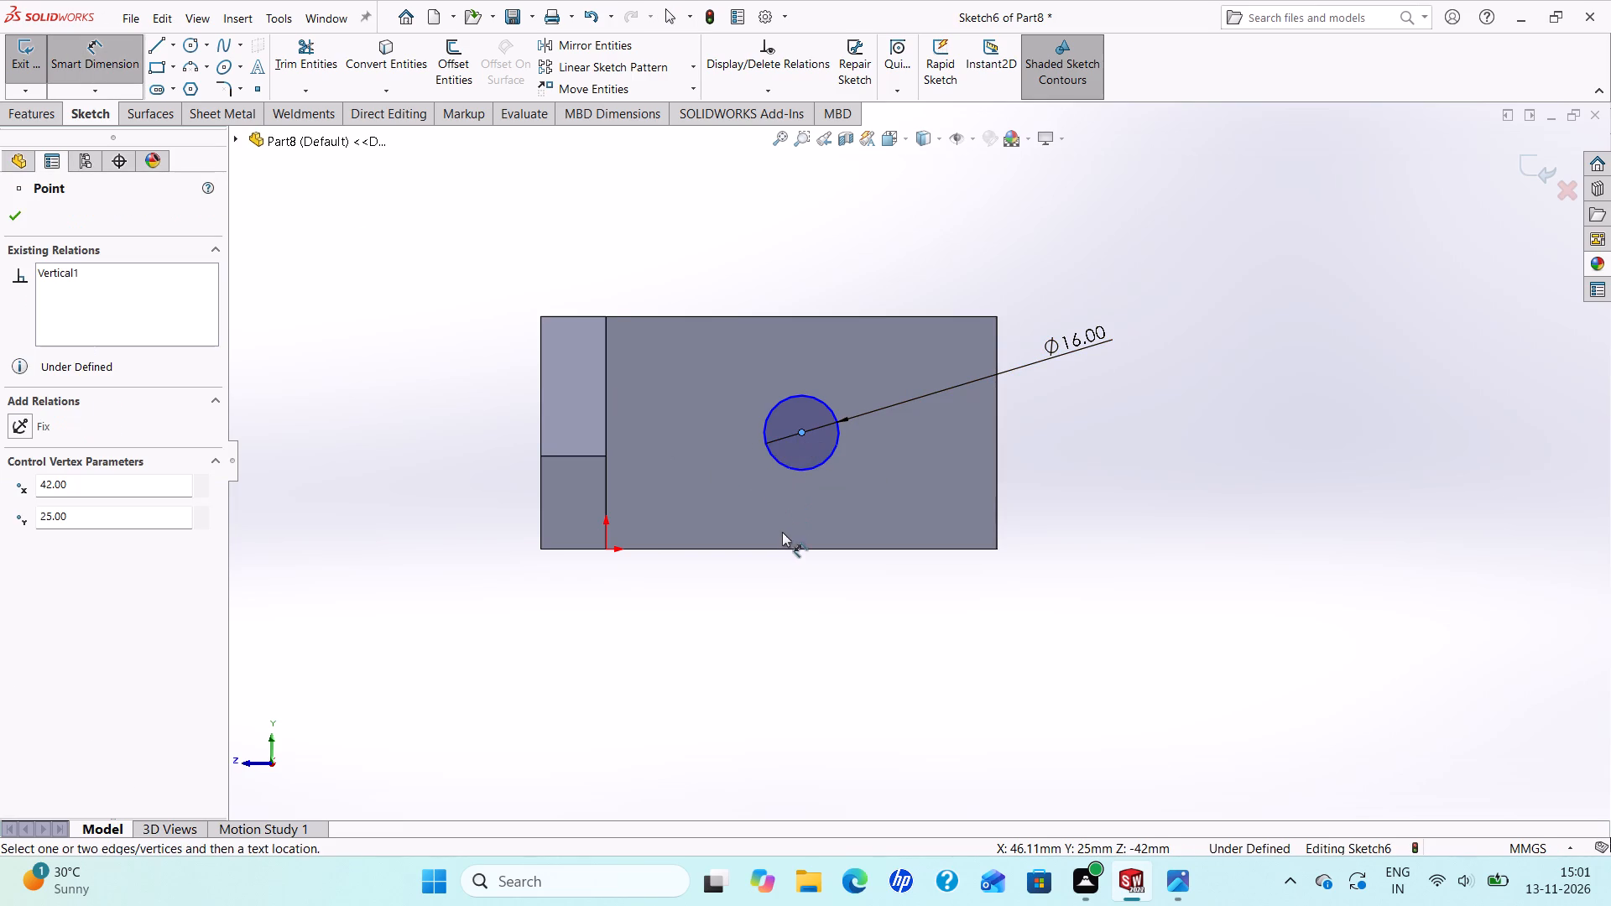
pyautogui.click(785, 548)
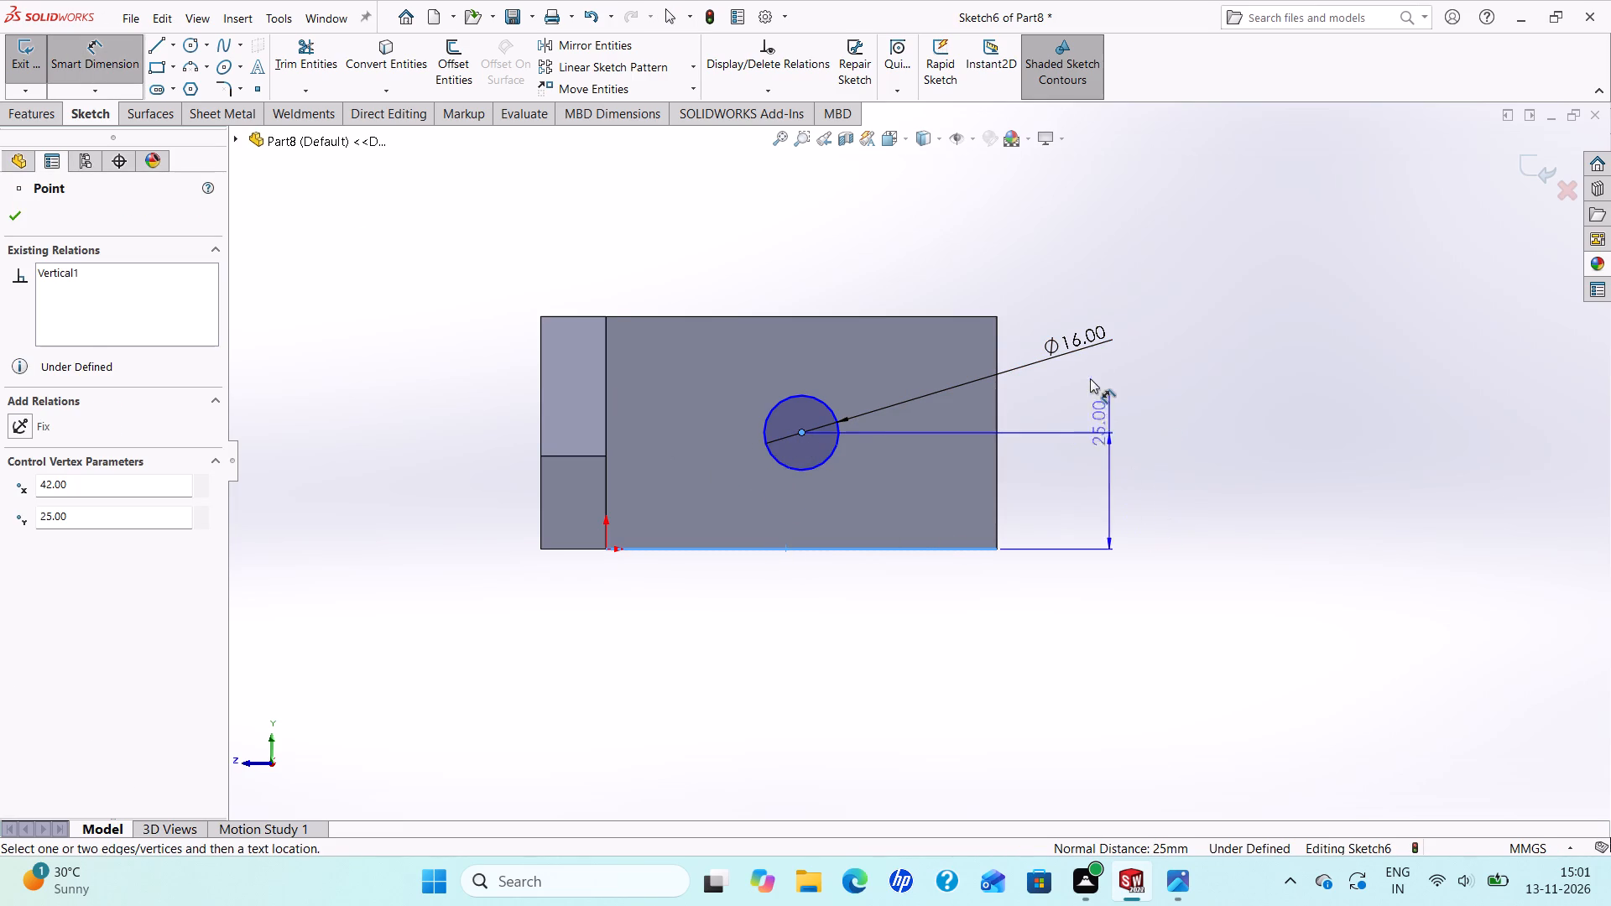
pyautogui.click(1178, 456)
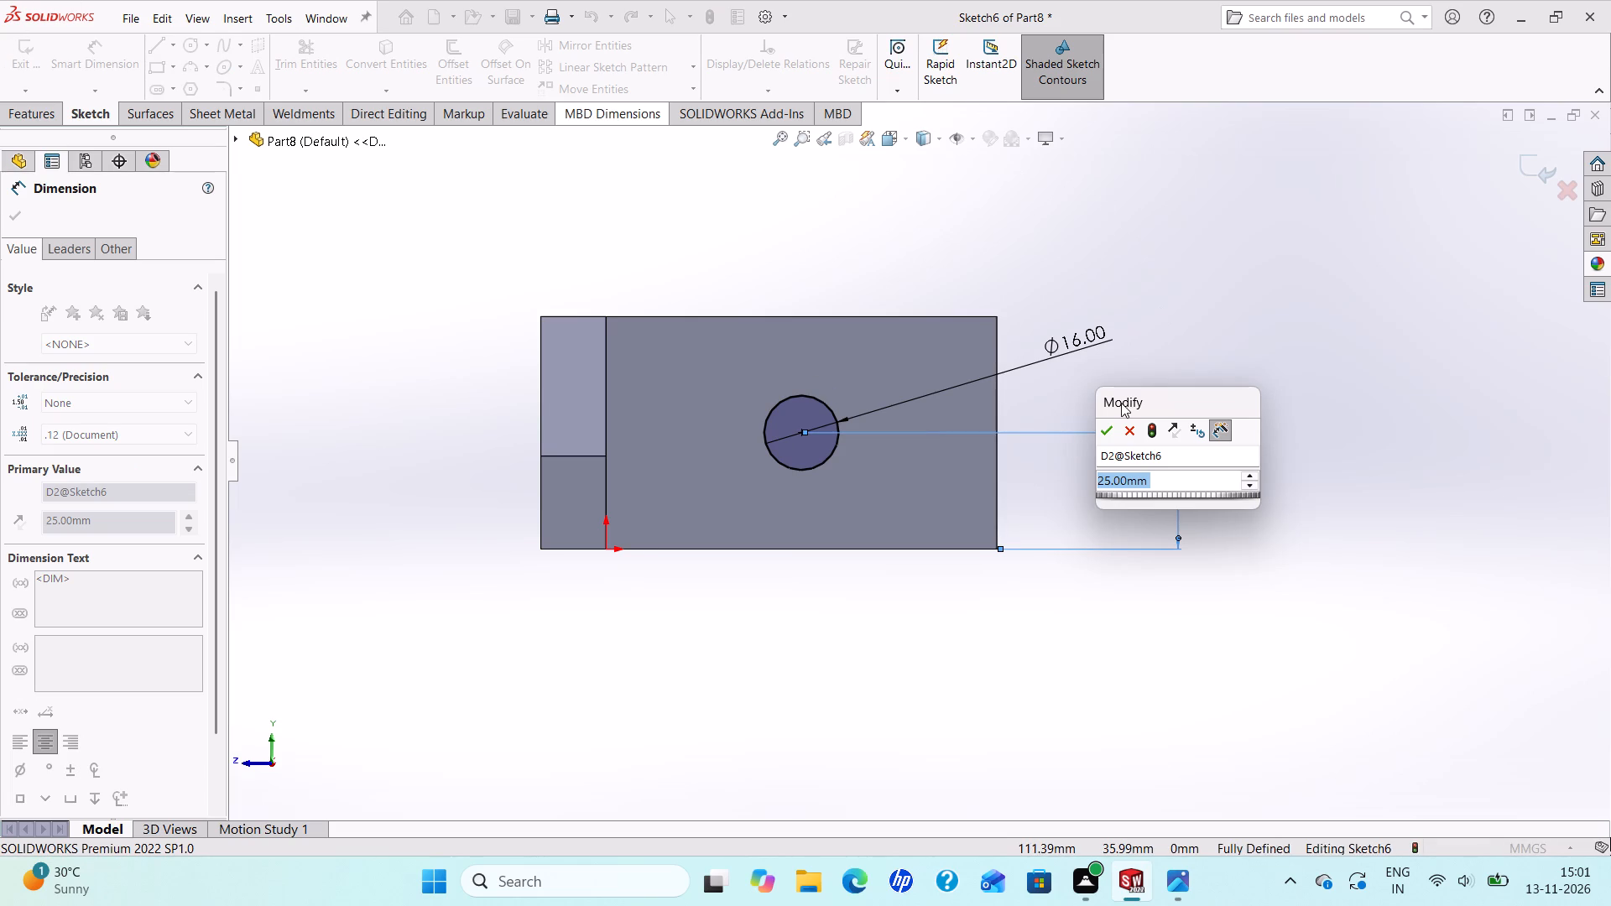
pyautogui.click(1103, 431)
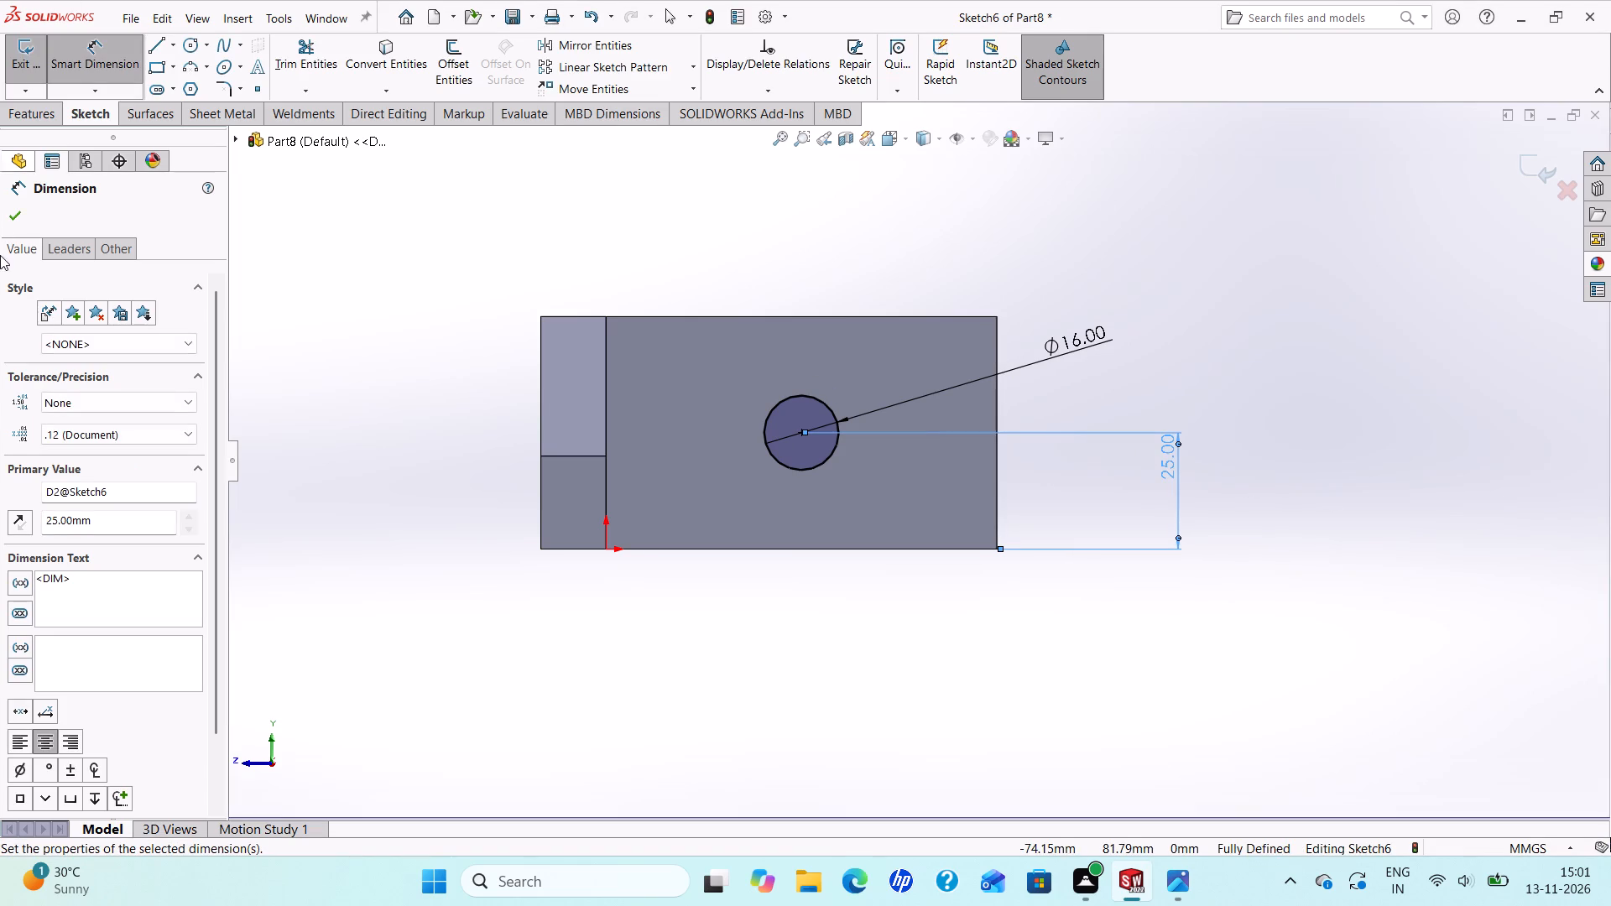
pyautogui.click(15, 226)
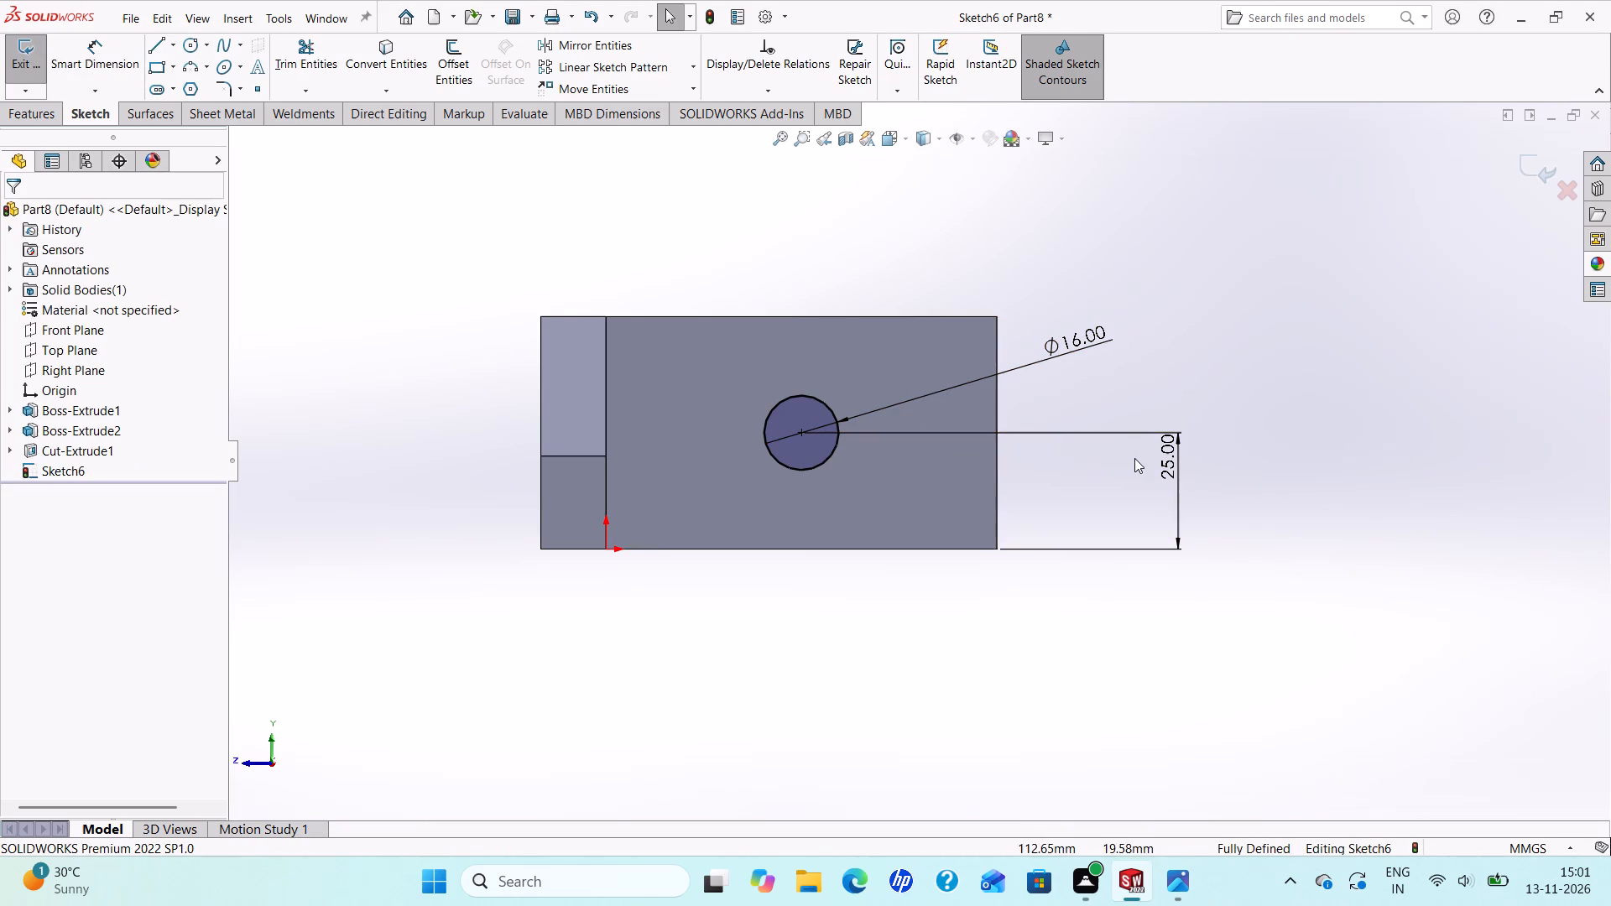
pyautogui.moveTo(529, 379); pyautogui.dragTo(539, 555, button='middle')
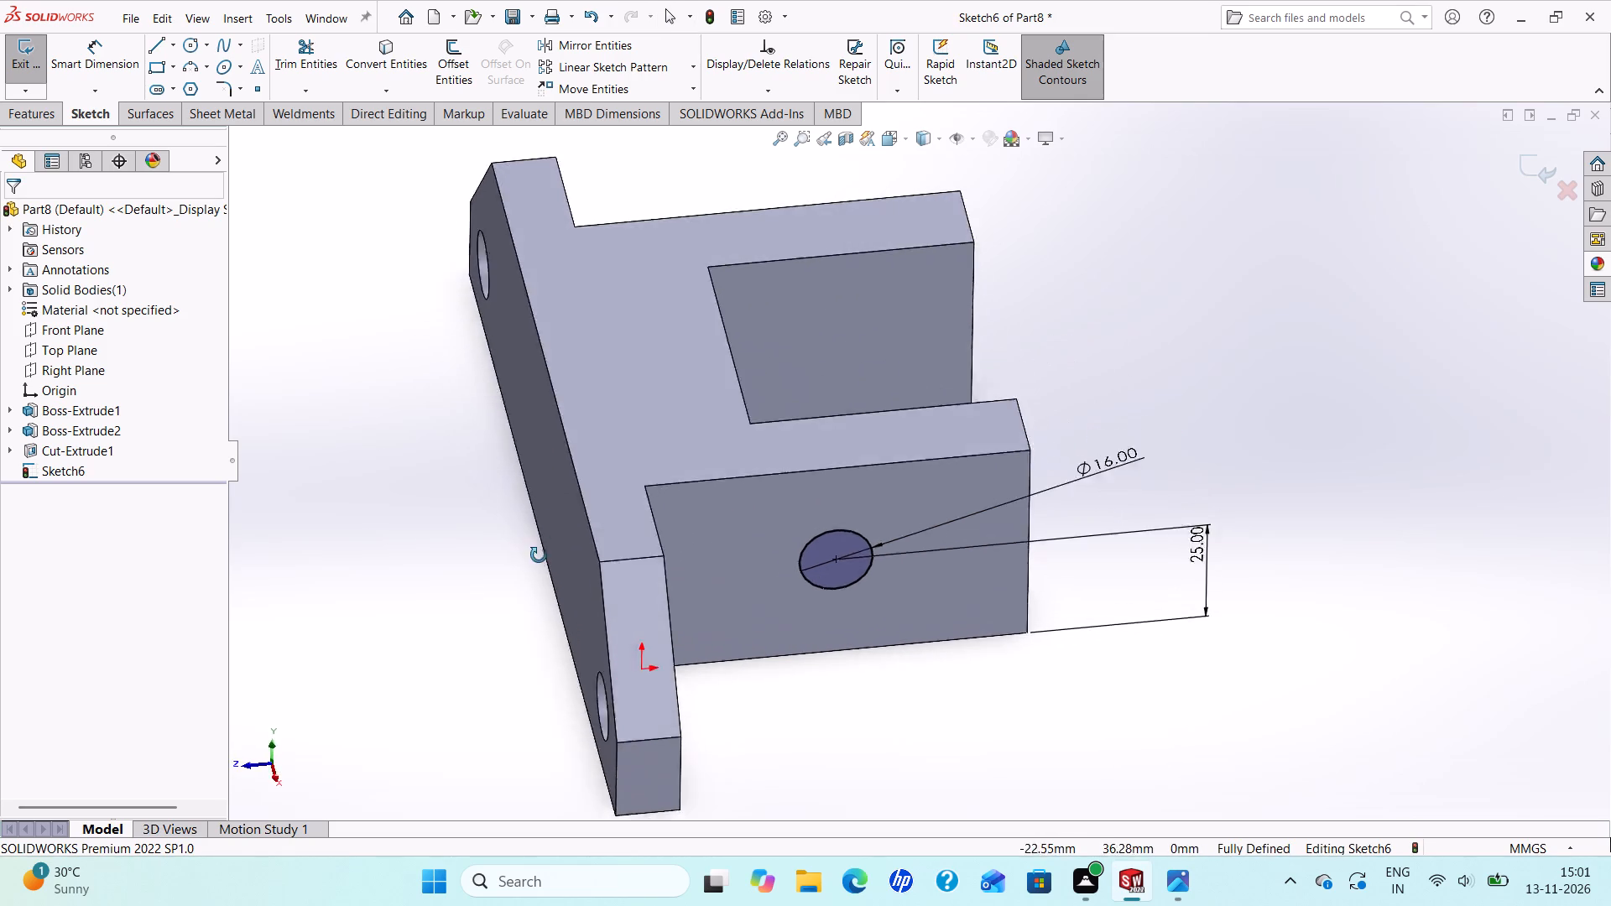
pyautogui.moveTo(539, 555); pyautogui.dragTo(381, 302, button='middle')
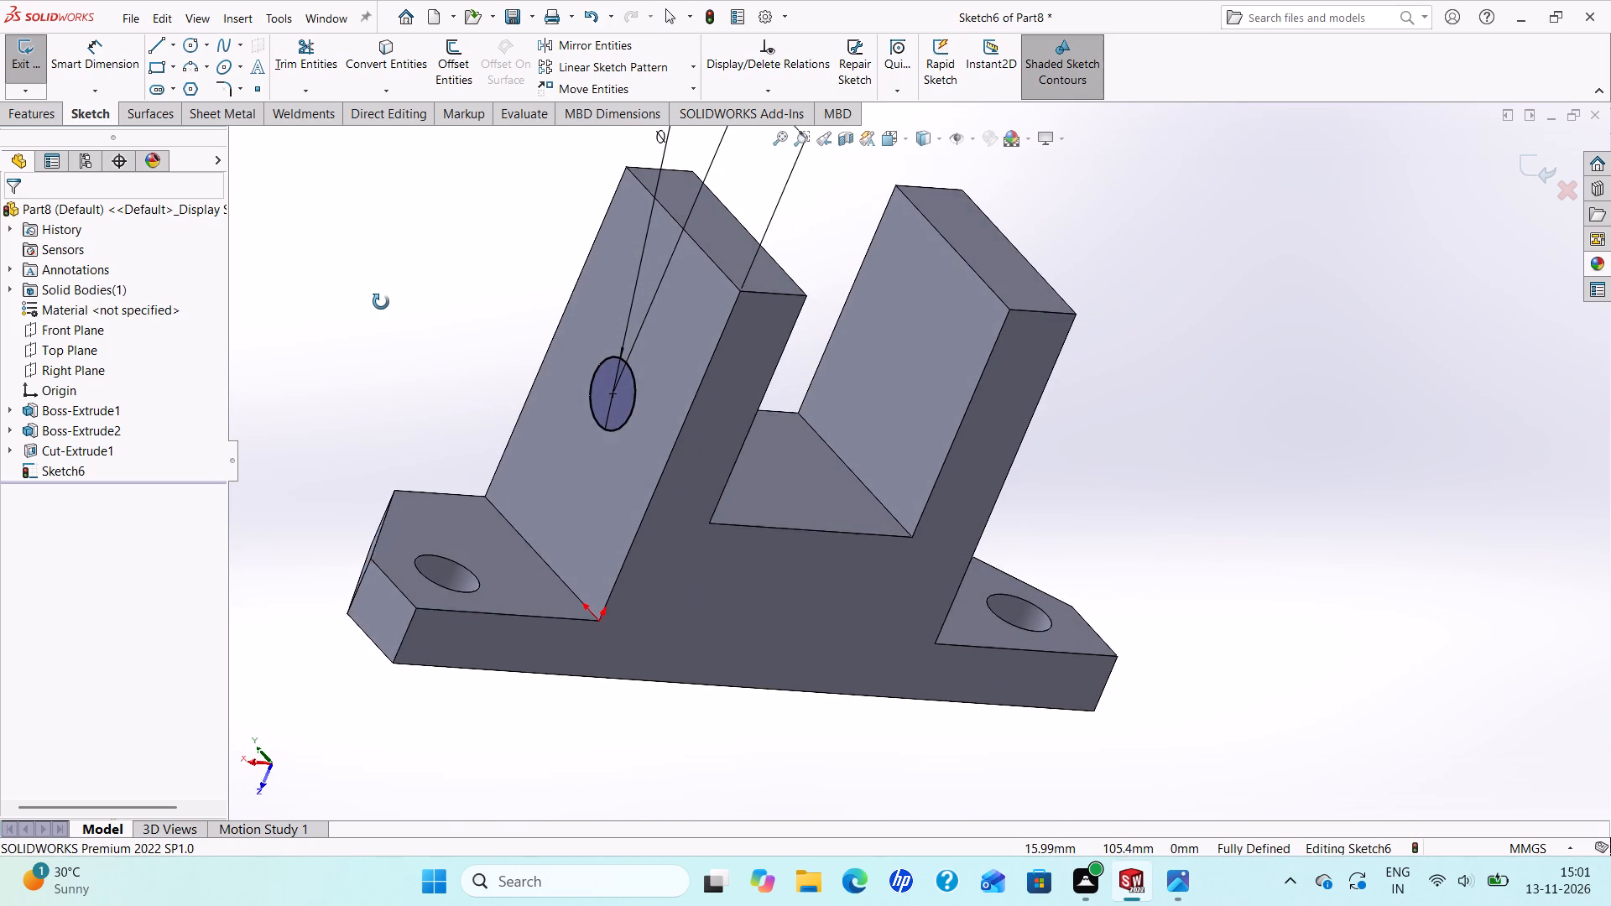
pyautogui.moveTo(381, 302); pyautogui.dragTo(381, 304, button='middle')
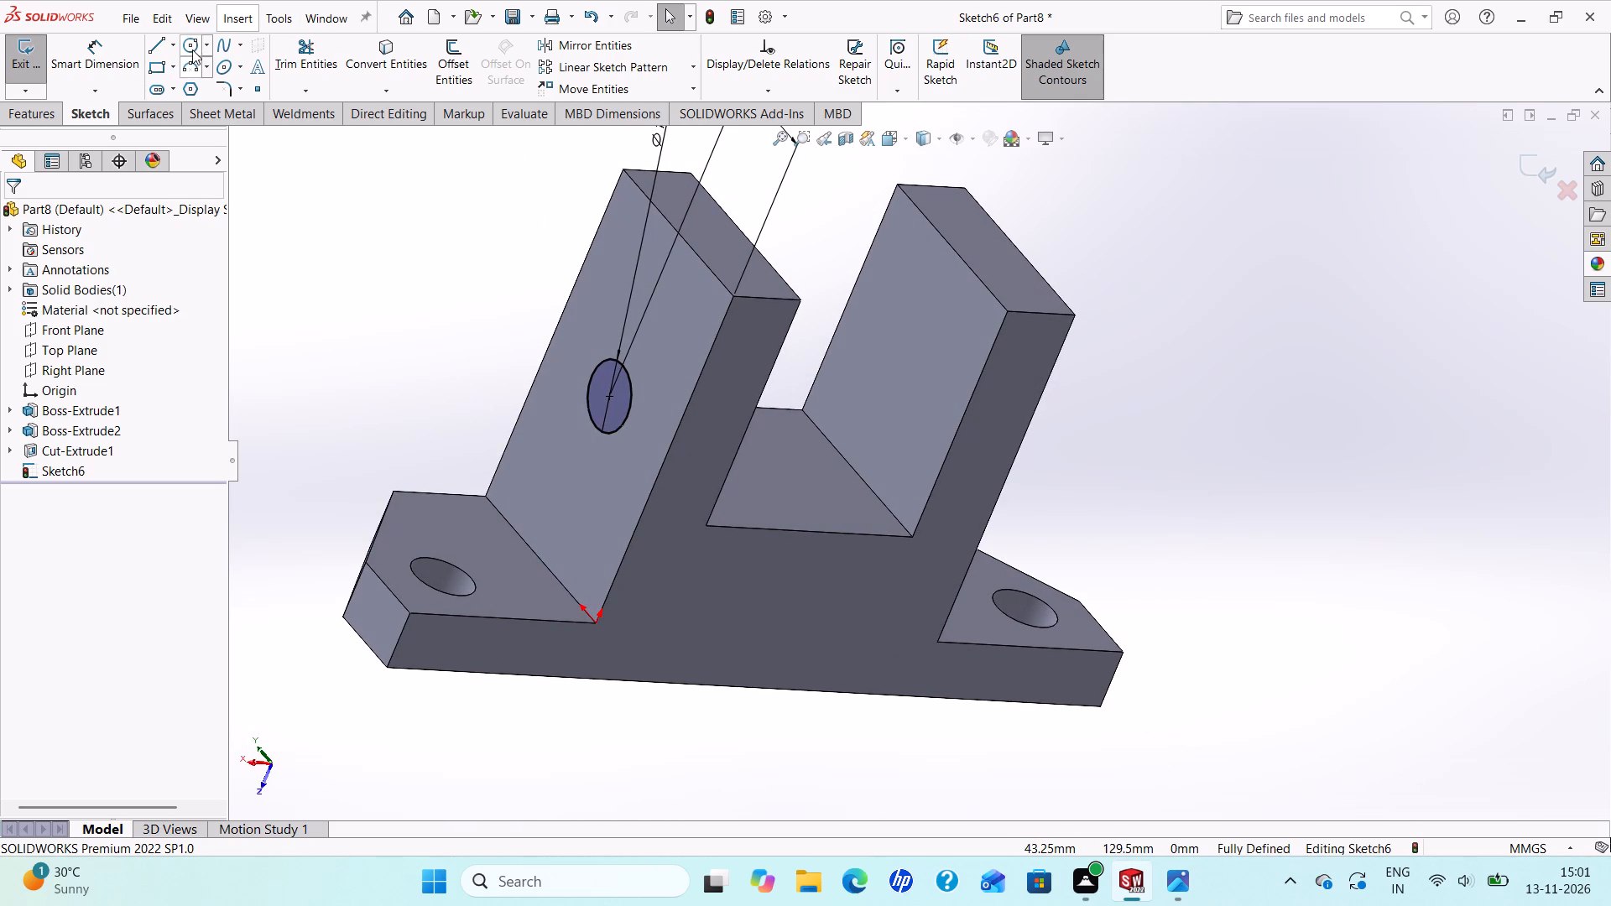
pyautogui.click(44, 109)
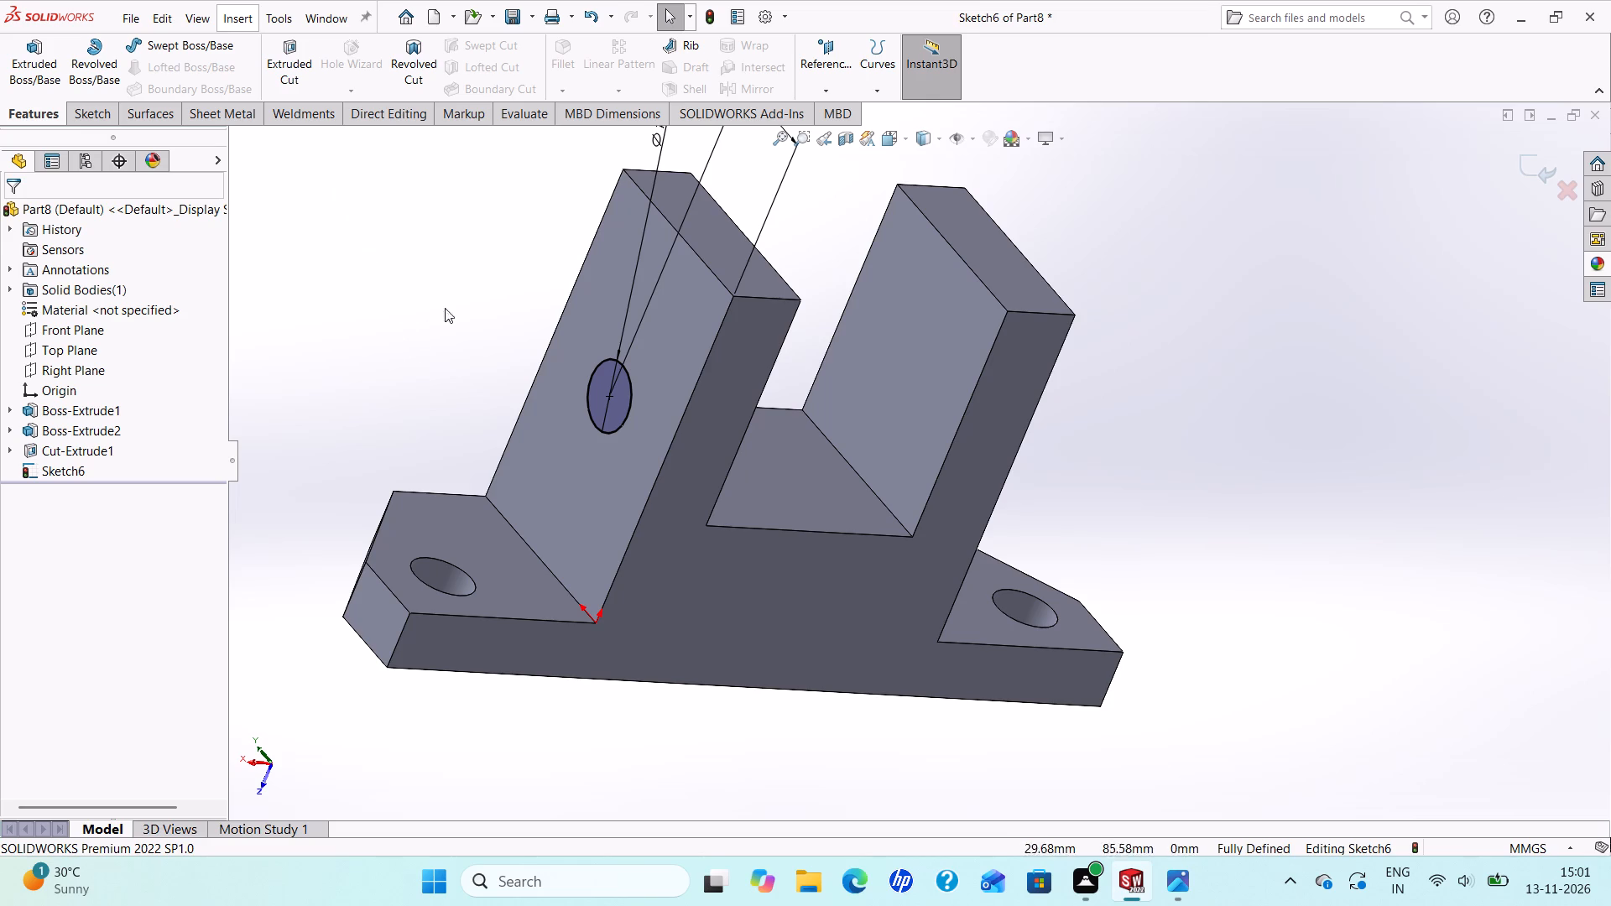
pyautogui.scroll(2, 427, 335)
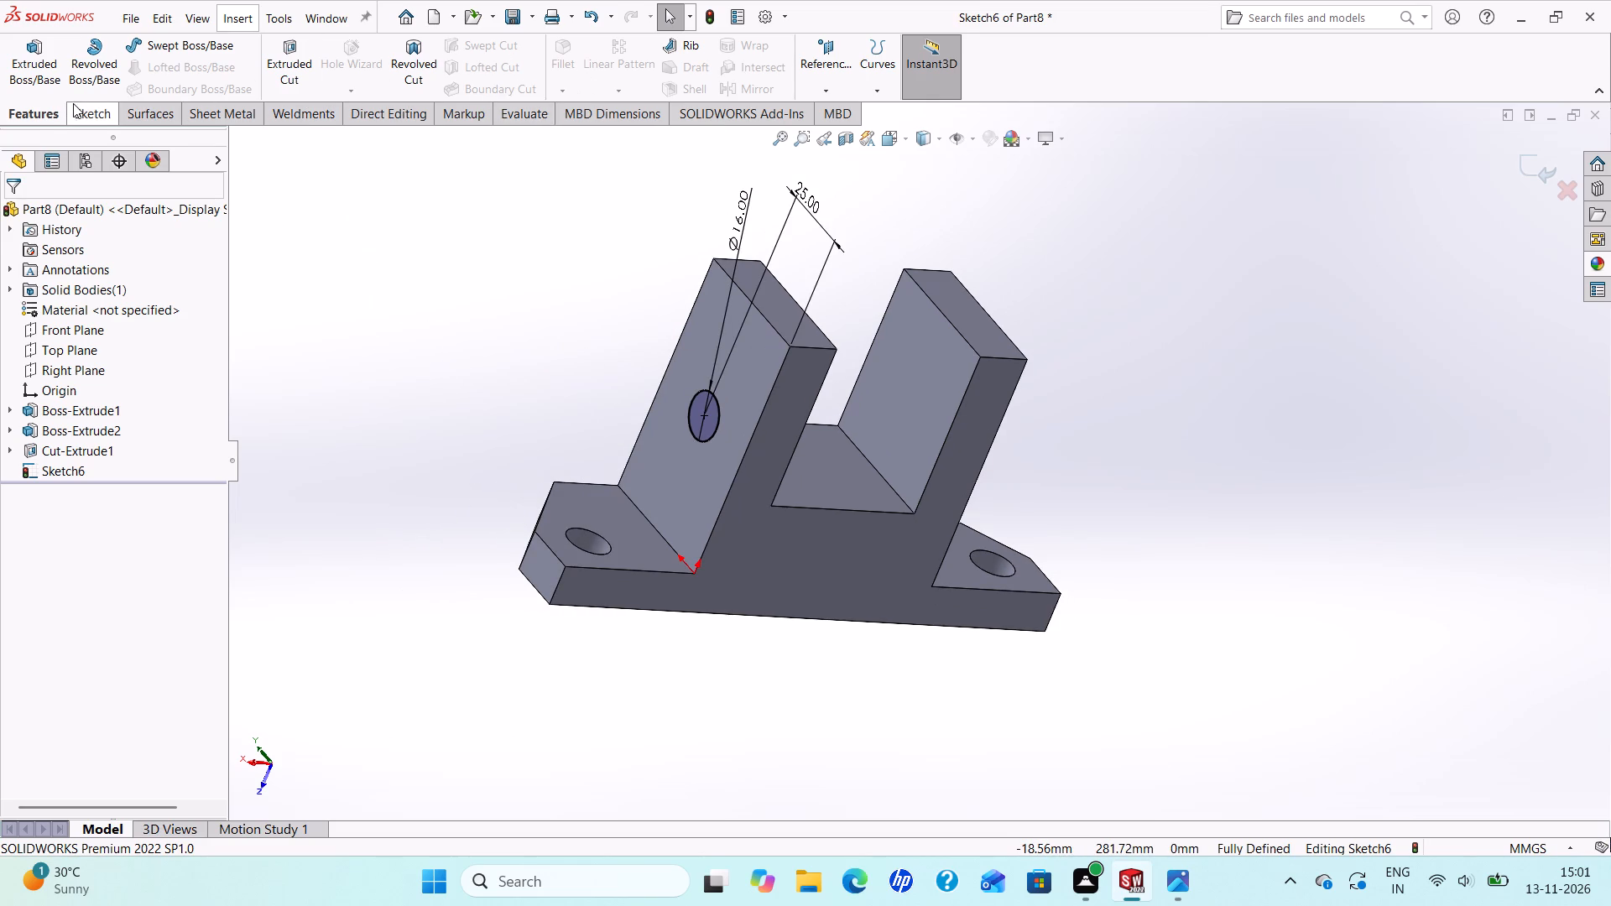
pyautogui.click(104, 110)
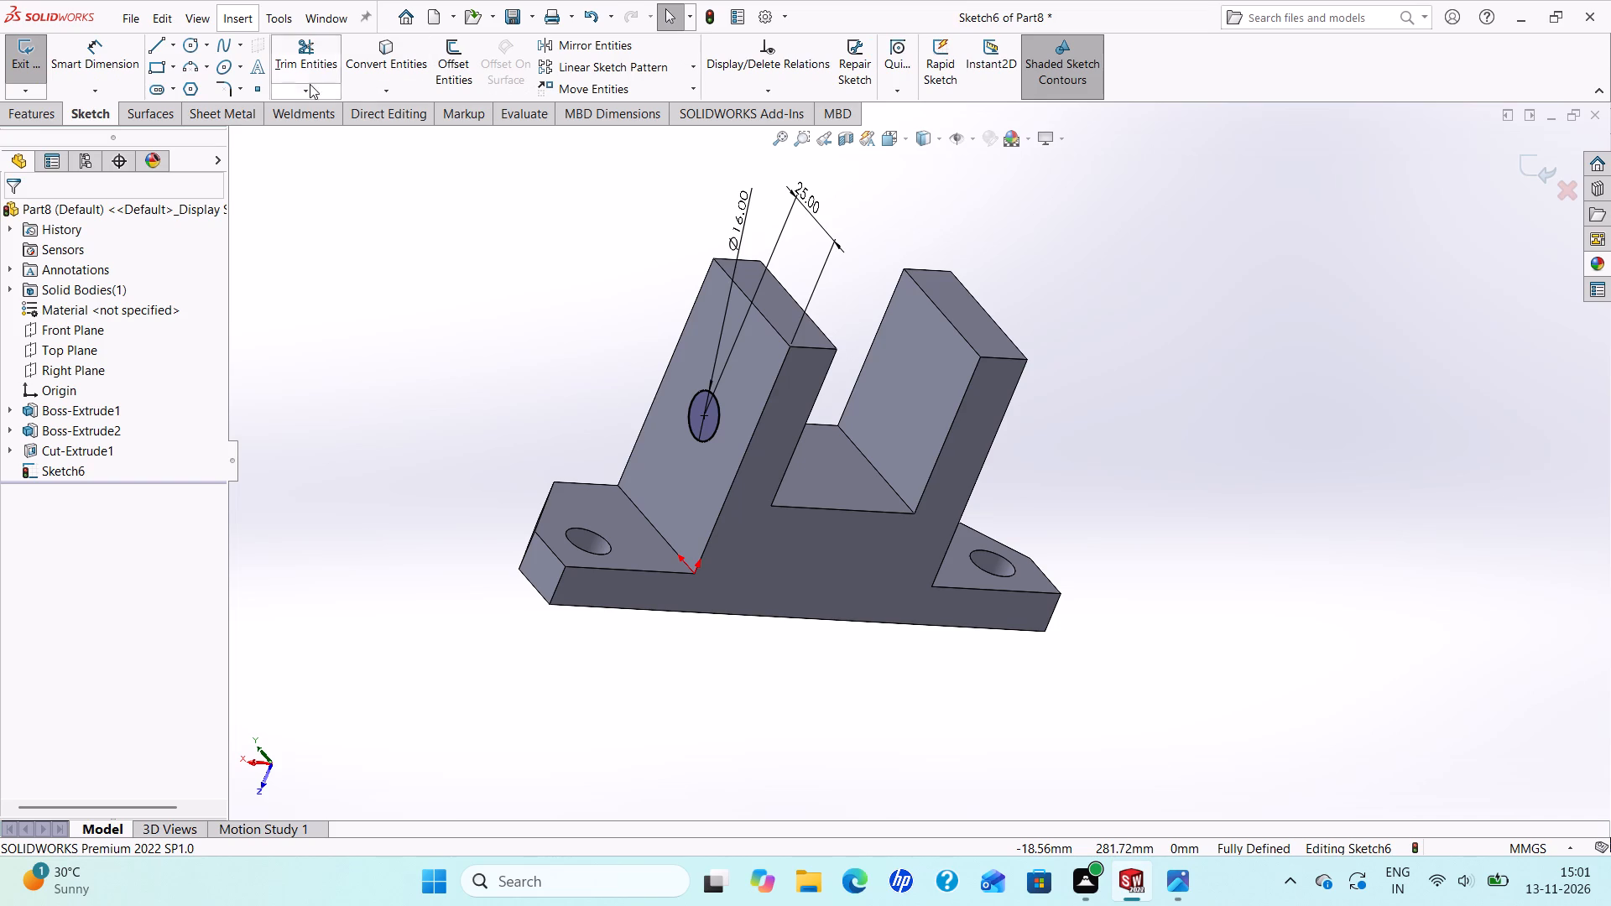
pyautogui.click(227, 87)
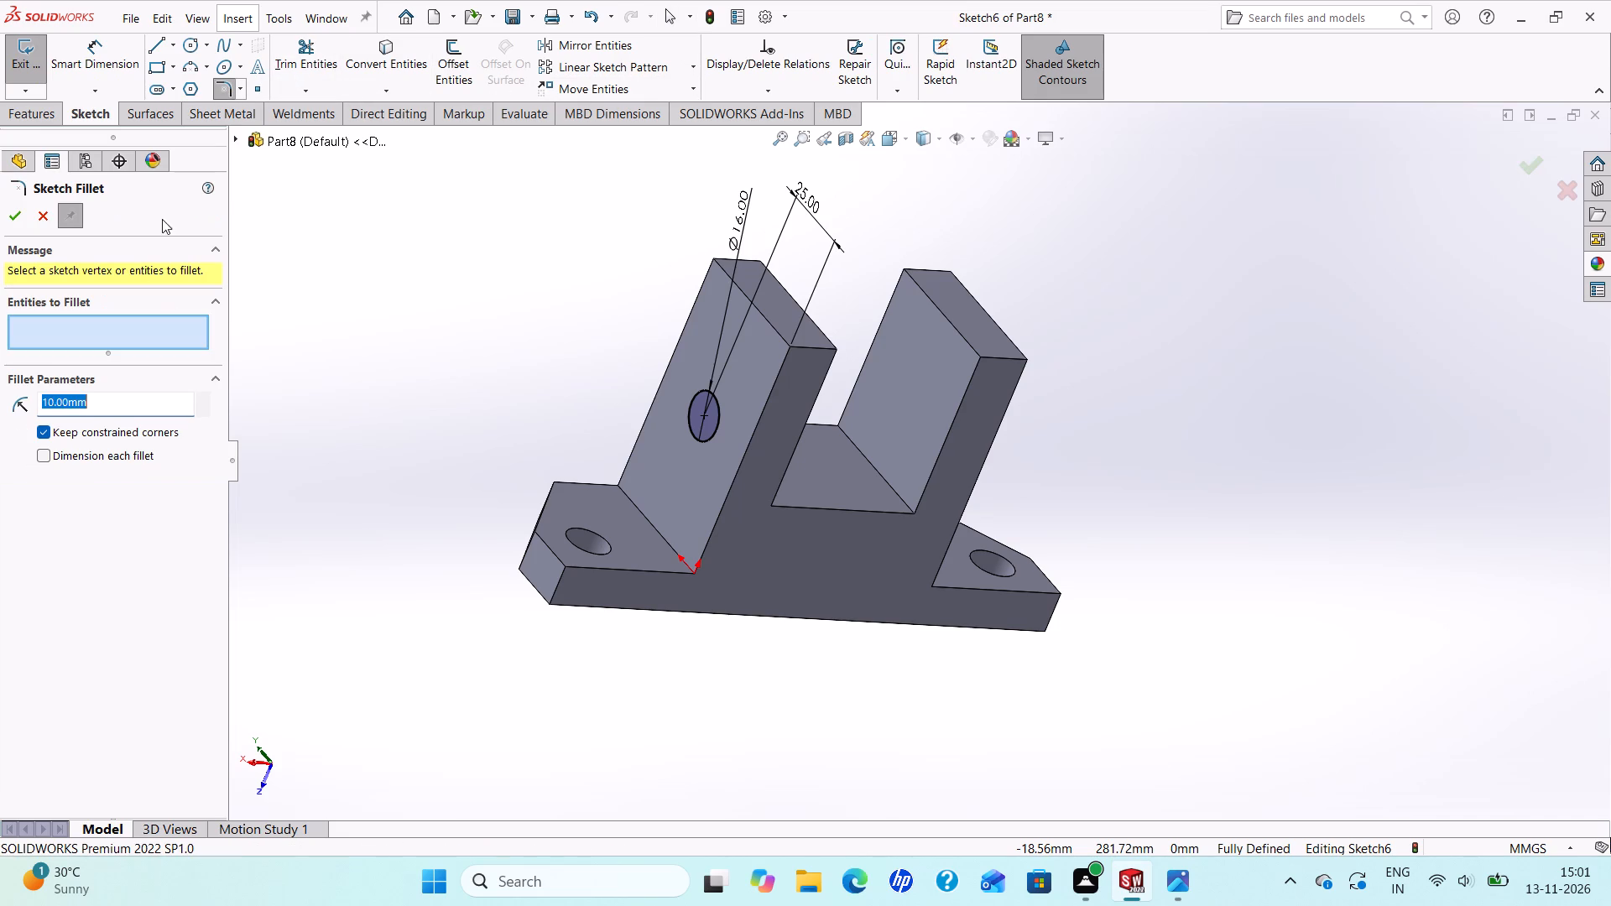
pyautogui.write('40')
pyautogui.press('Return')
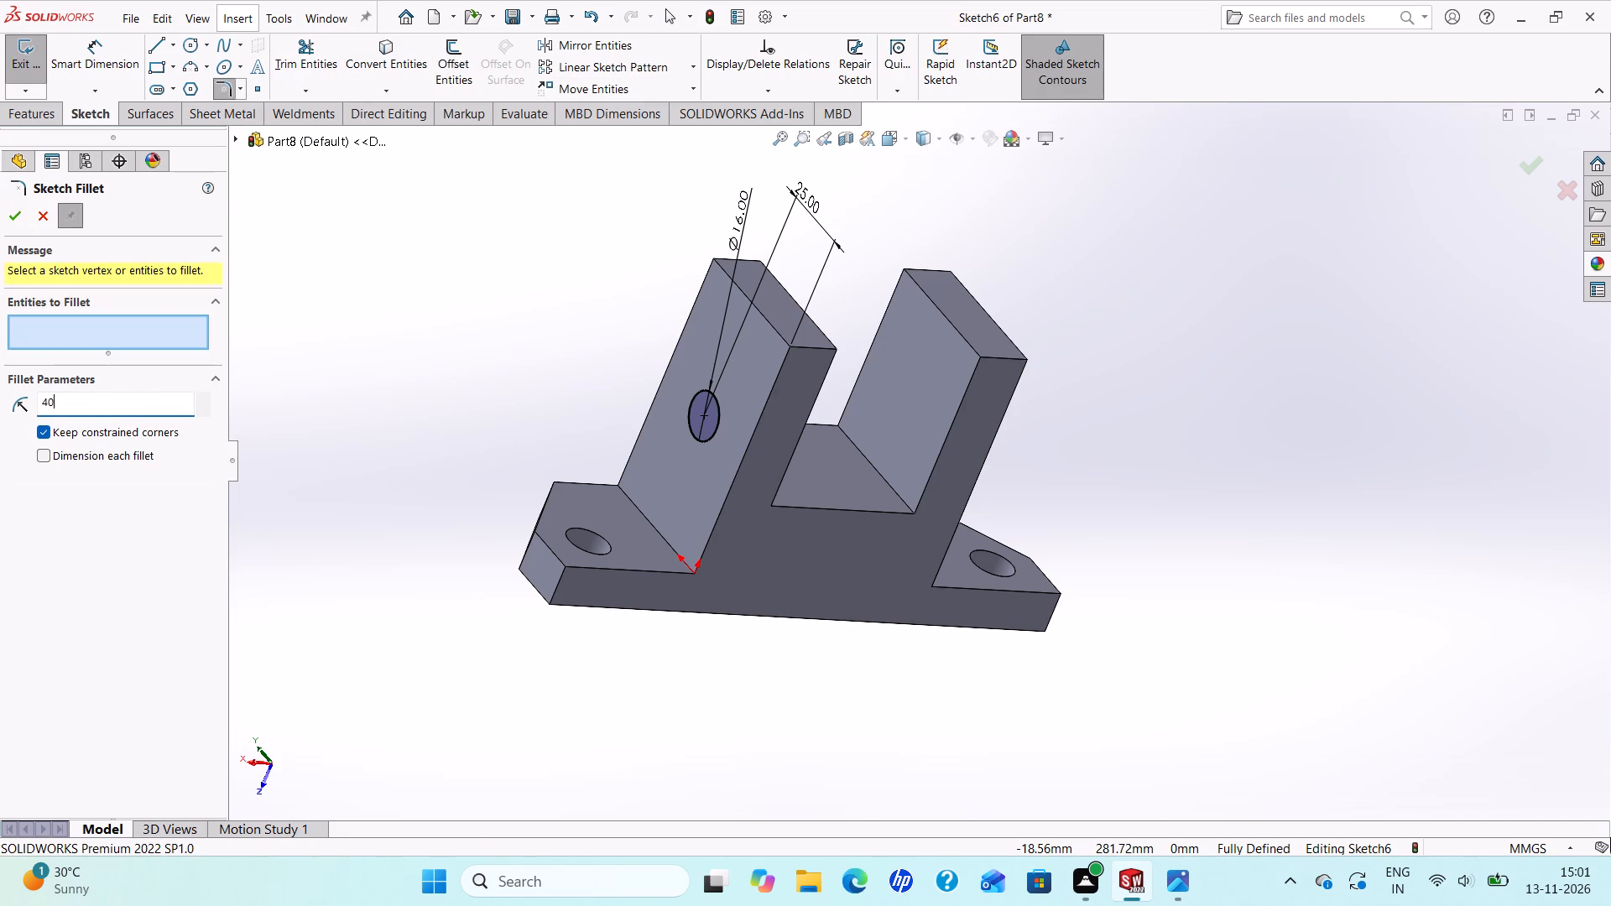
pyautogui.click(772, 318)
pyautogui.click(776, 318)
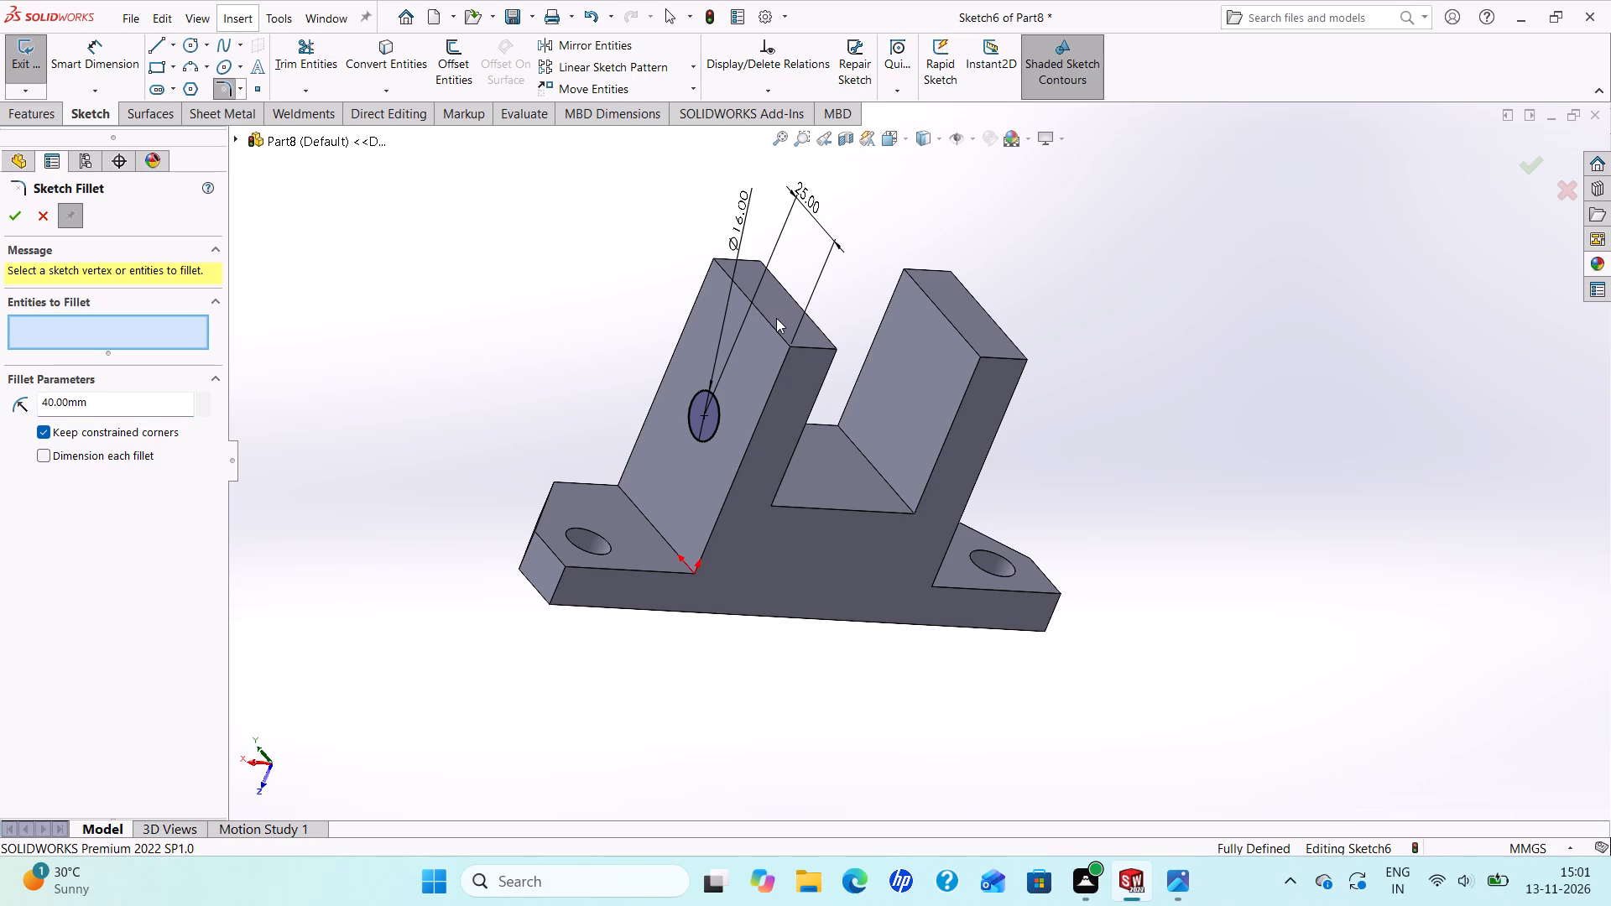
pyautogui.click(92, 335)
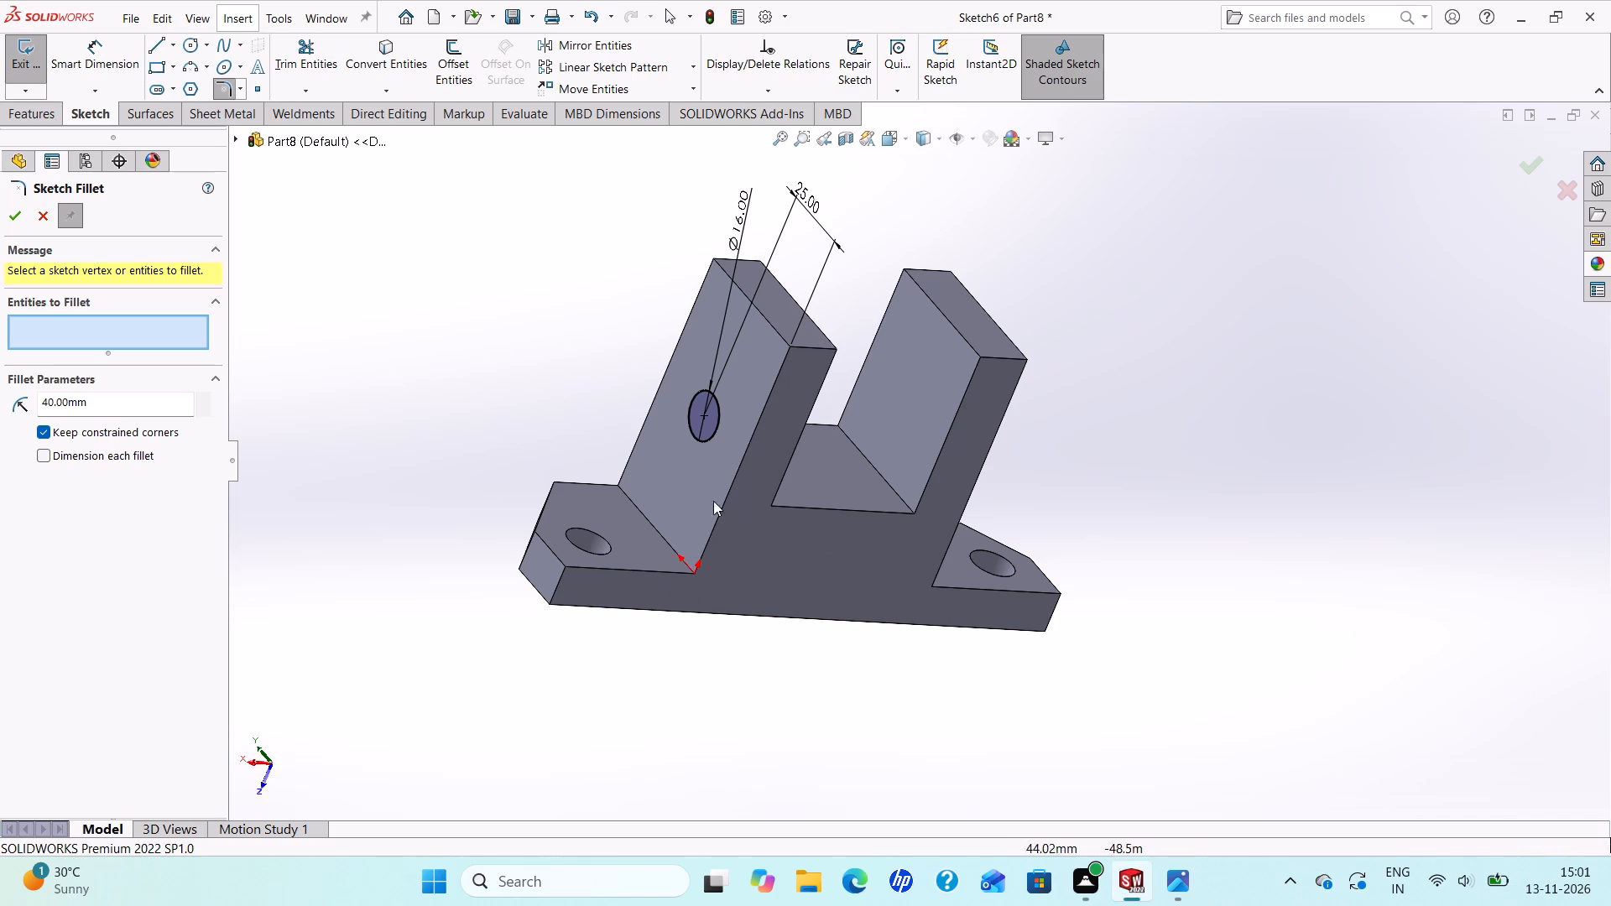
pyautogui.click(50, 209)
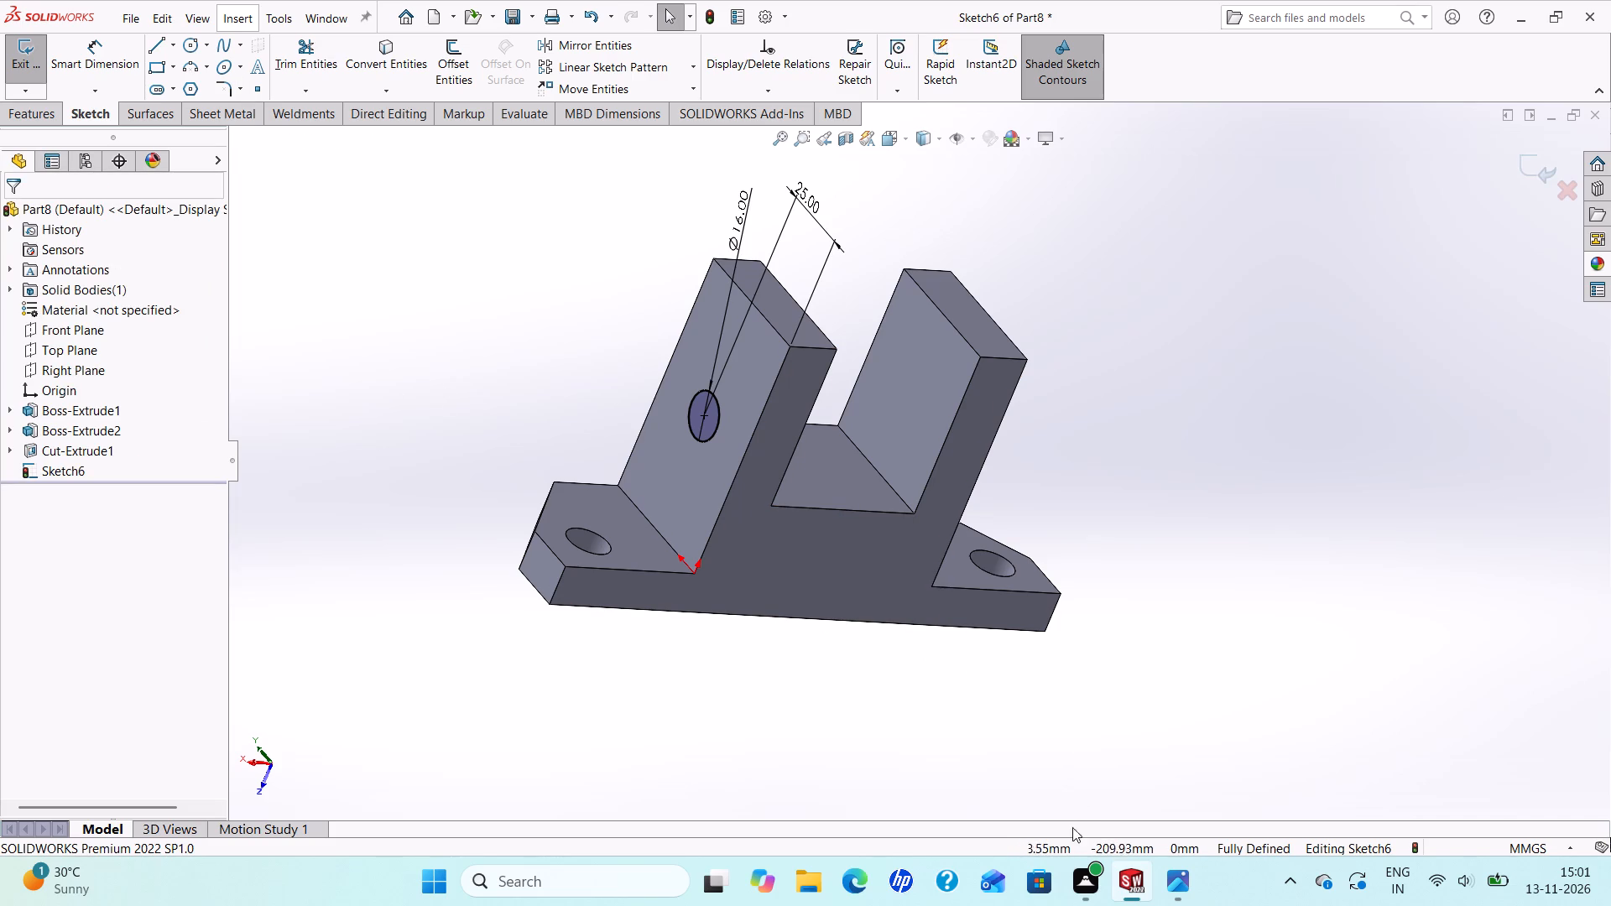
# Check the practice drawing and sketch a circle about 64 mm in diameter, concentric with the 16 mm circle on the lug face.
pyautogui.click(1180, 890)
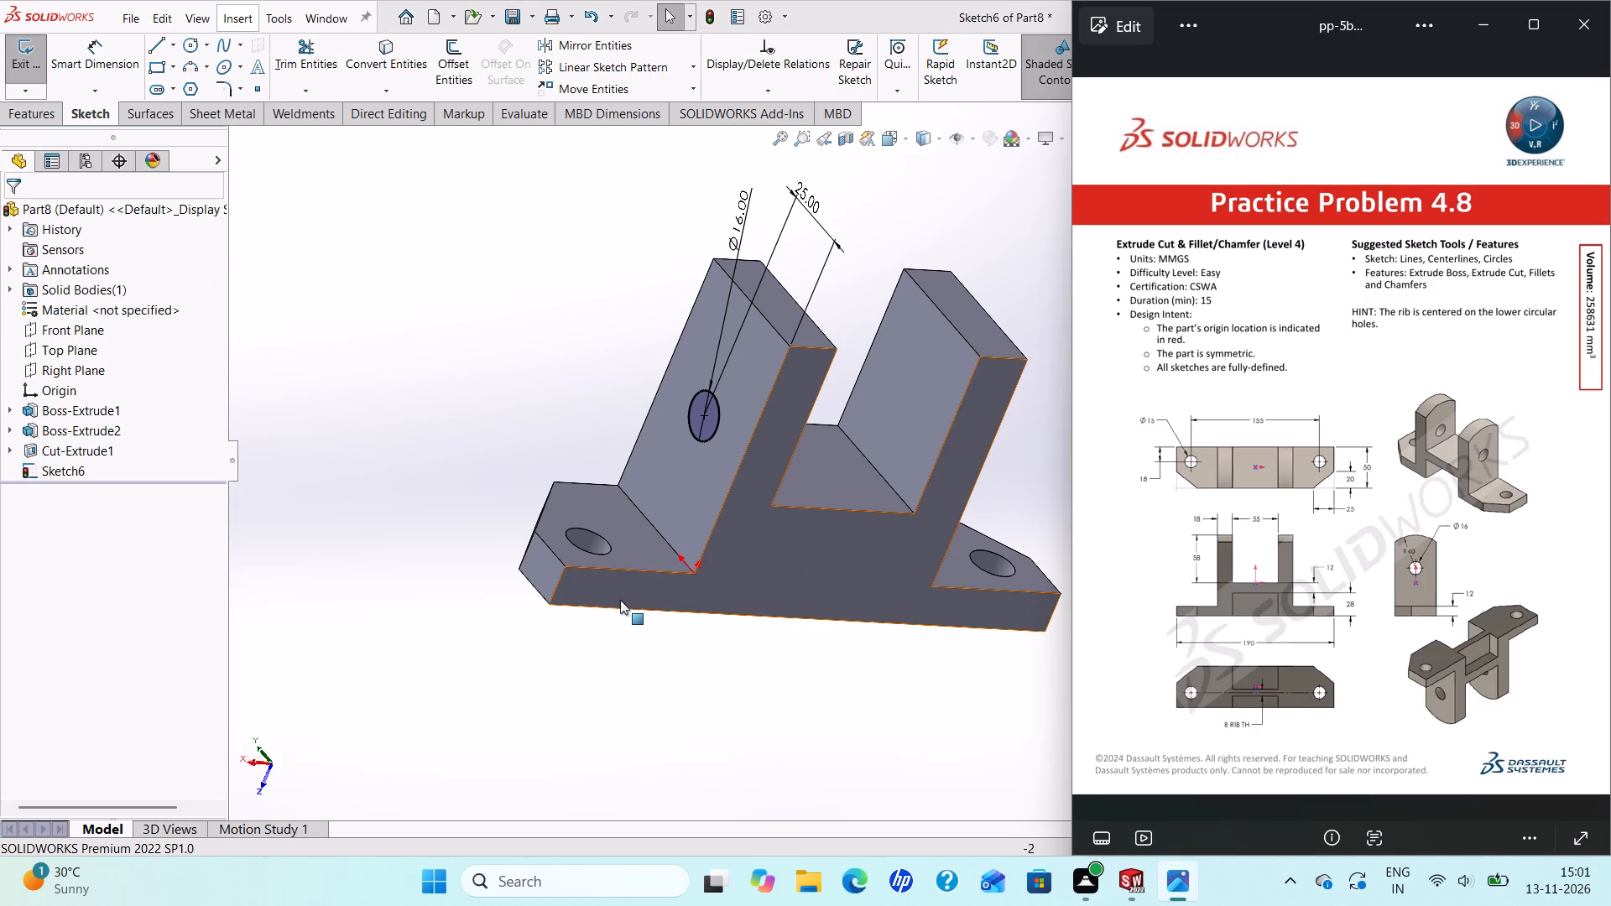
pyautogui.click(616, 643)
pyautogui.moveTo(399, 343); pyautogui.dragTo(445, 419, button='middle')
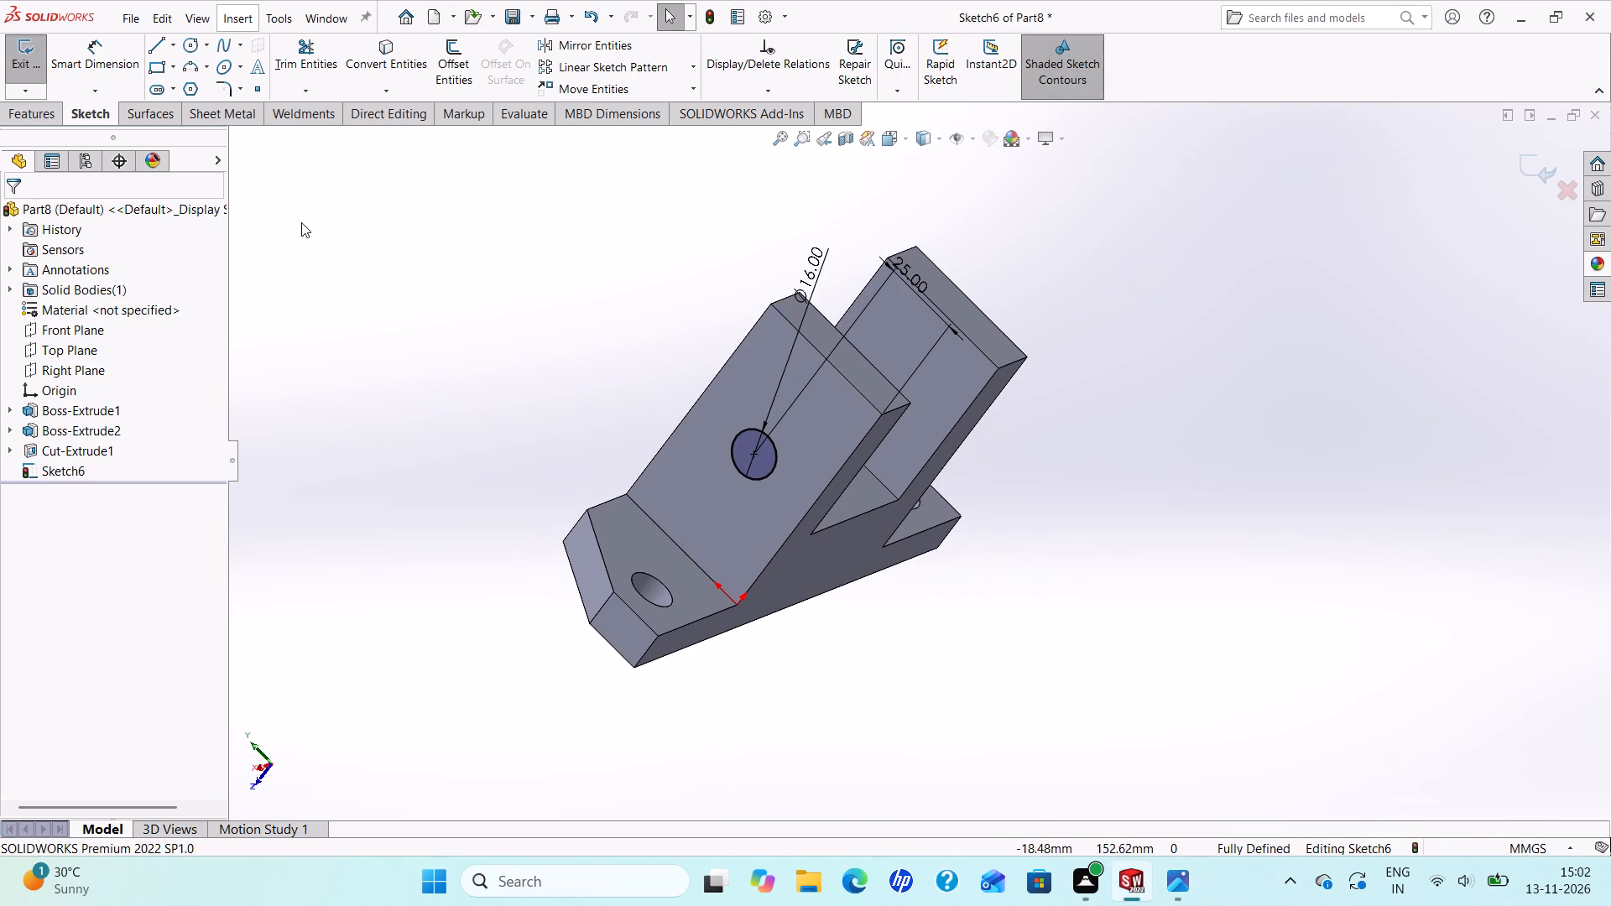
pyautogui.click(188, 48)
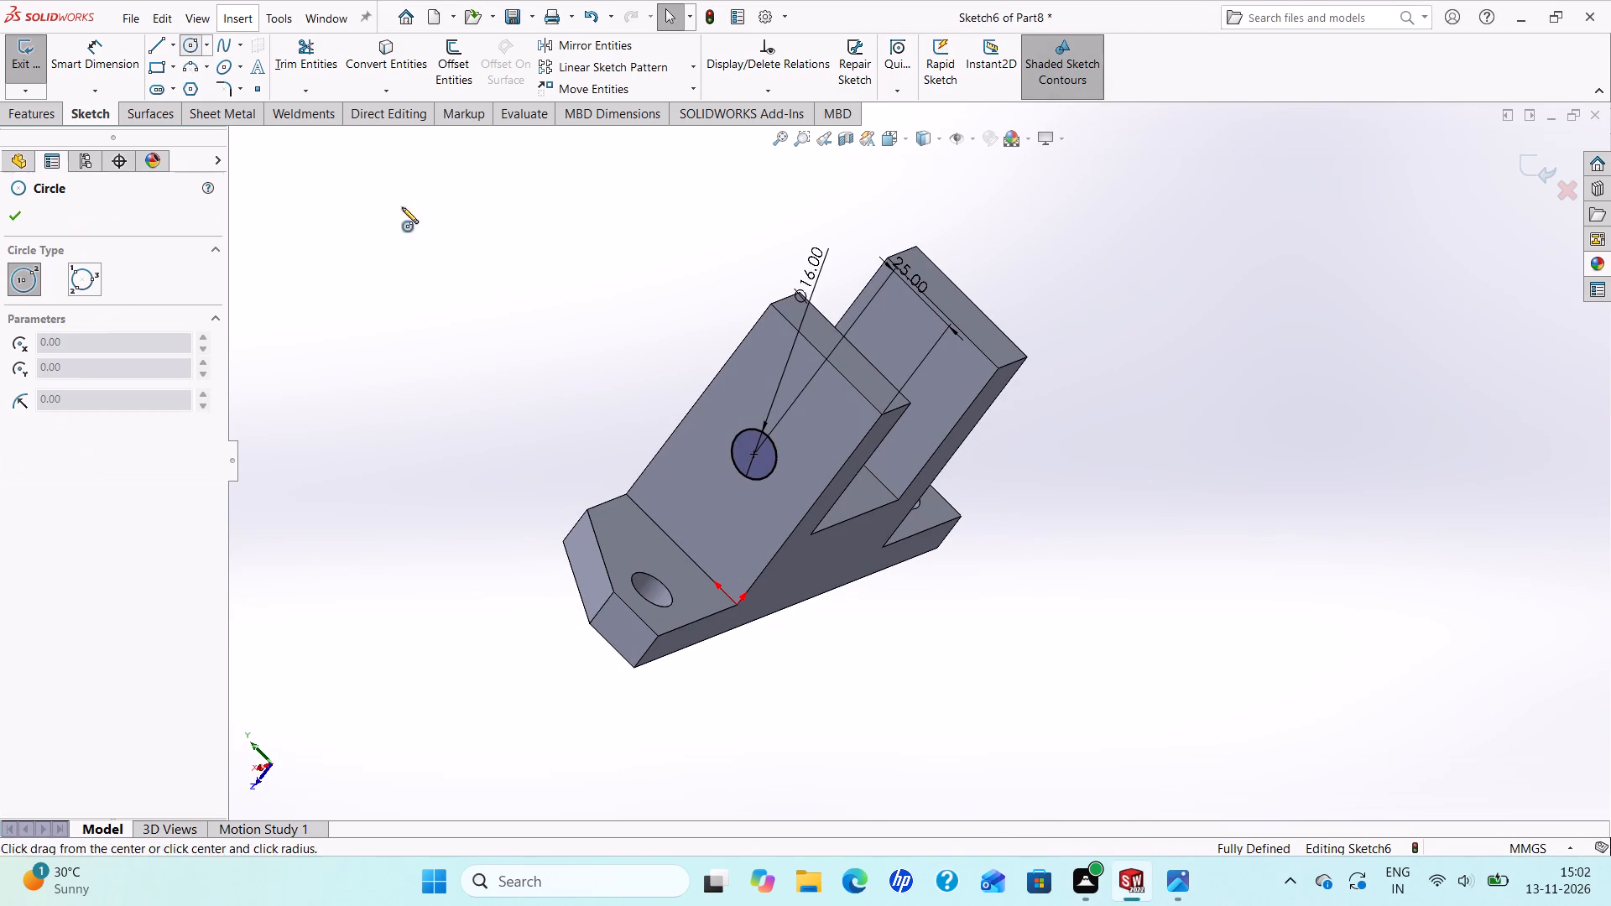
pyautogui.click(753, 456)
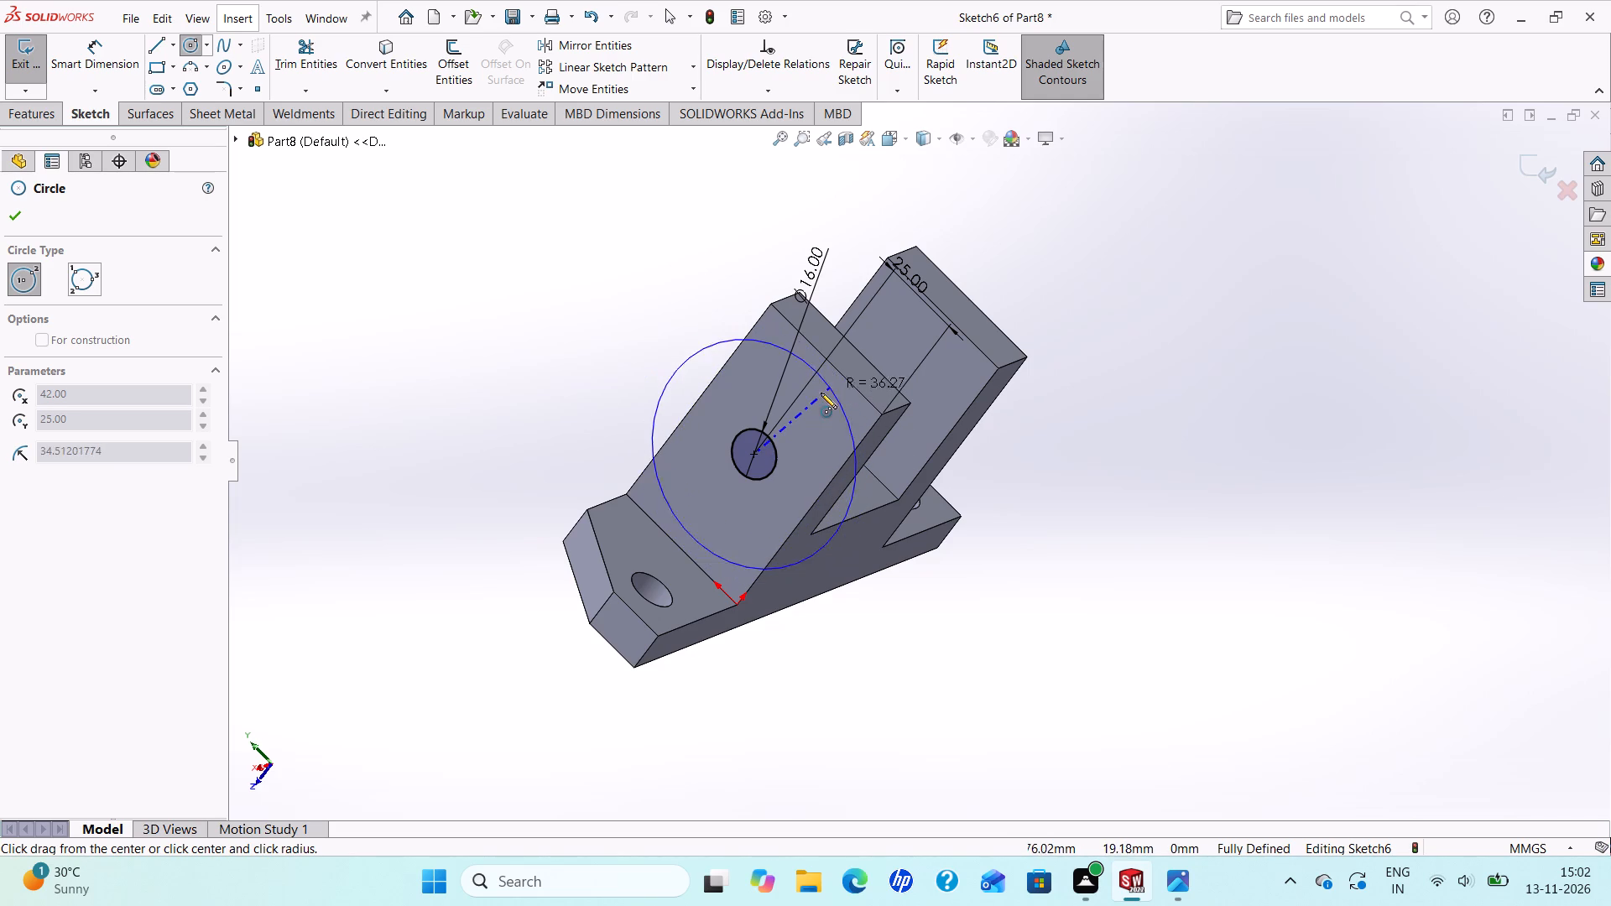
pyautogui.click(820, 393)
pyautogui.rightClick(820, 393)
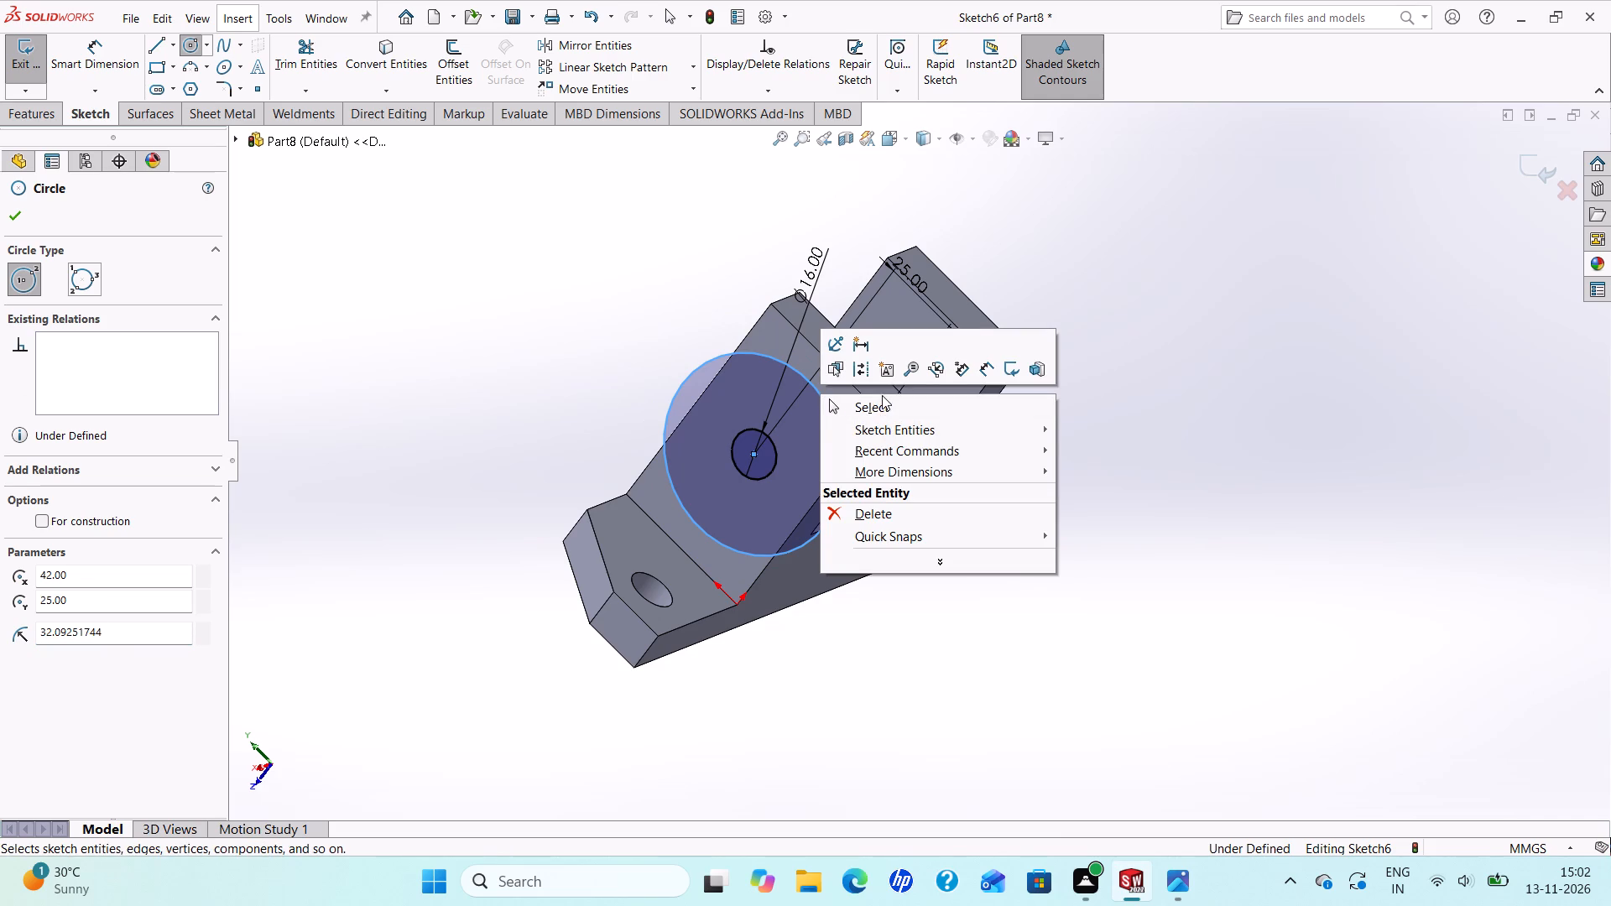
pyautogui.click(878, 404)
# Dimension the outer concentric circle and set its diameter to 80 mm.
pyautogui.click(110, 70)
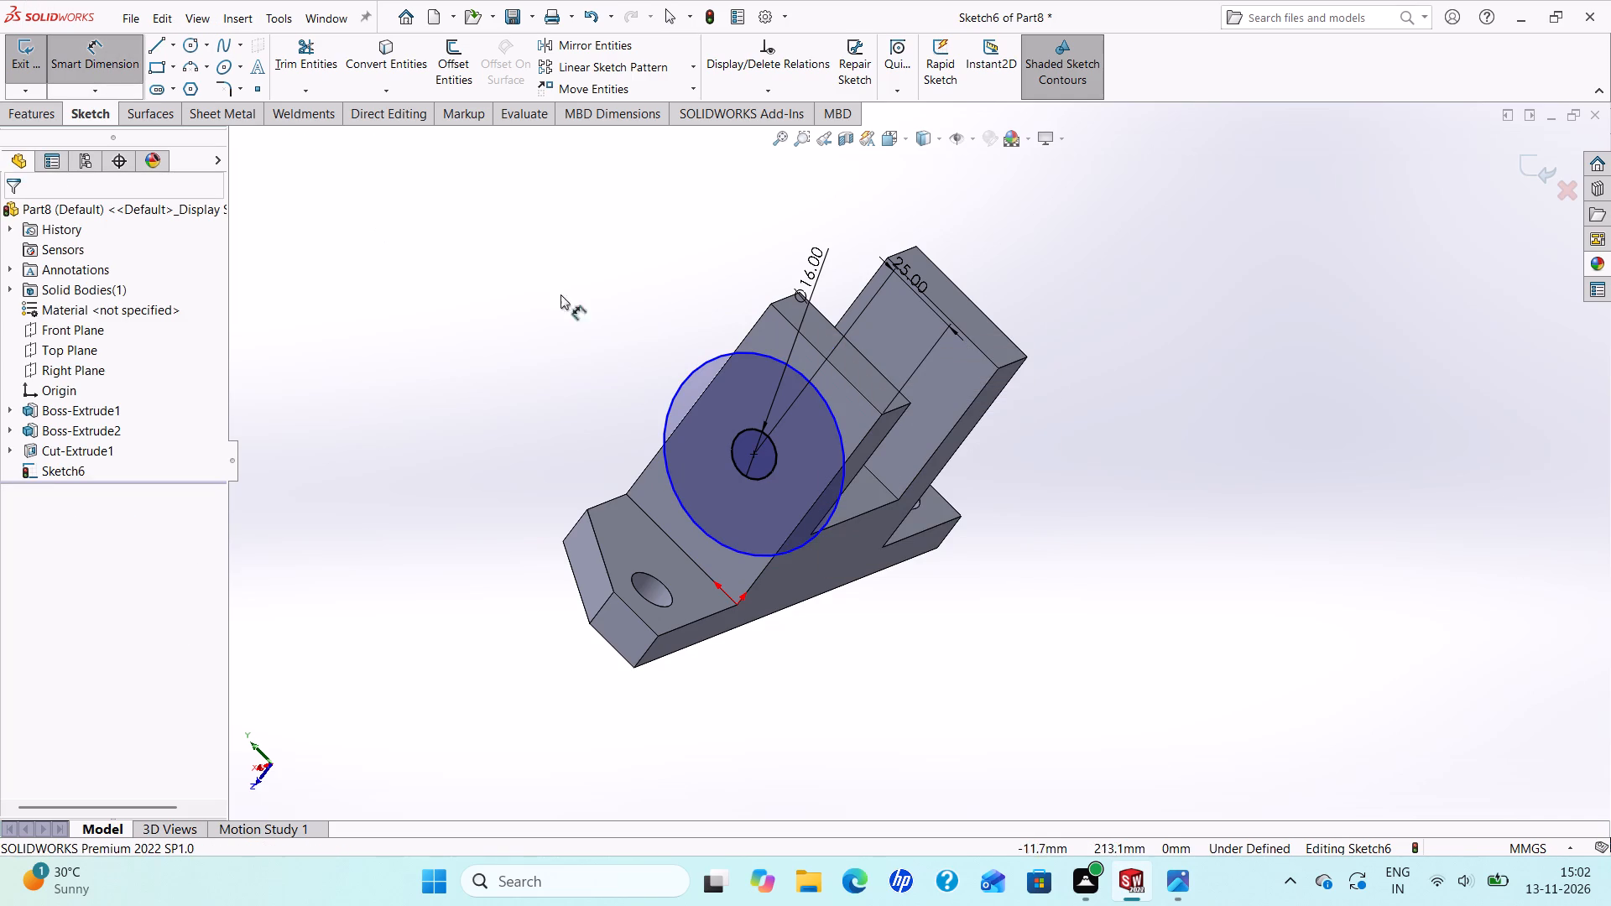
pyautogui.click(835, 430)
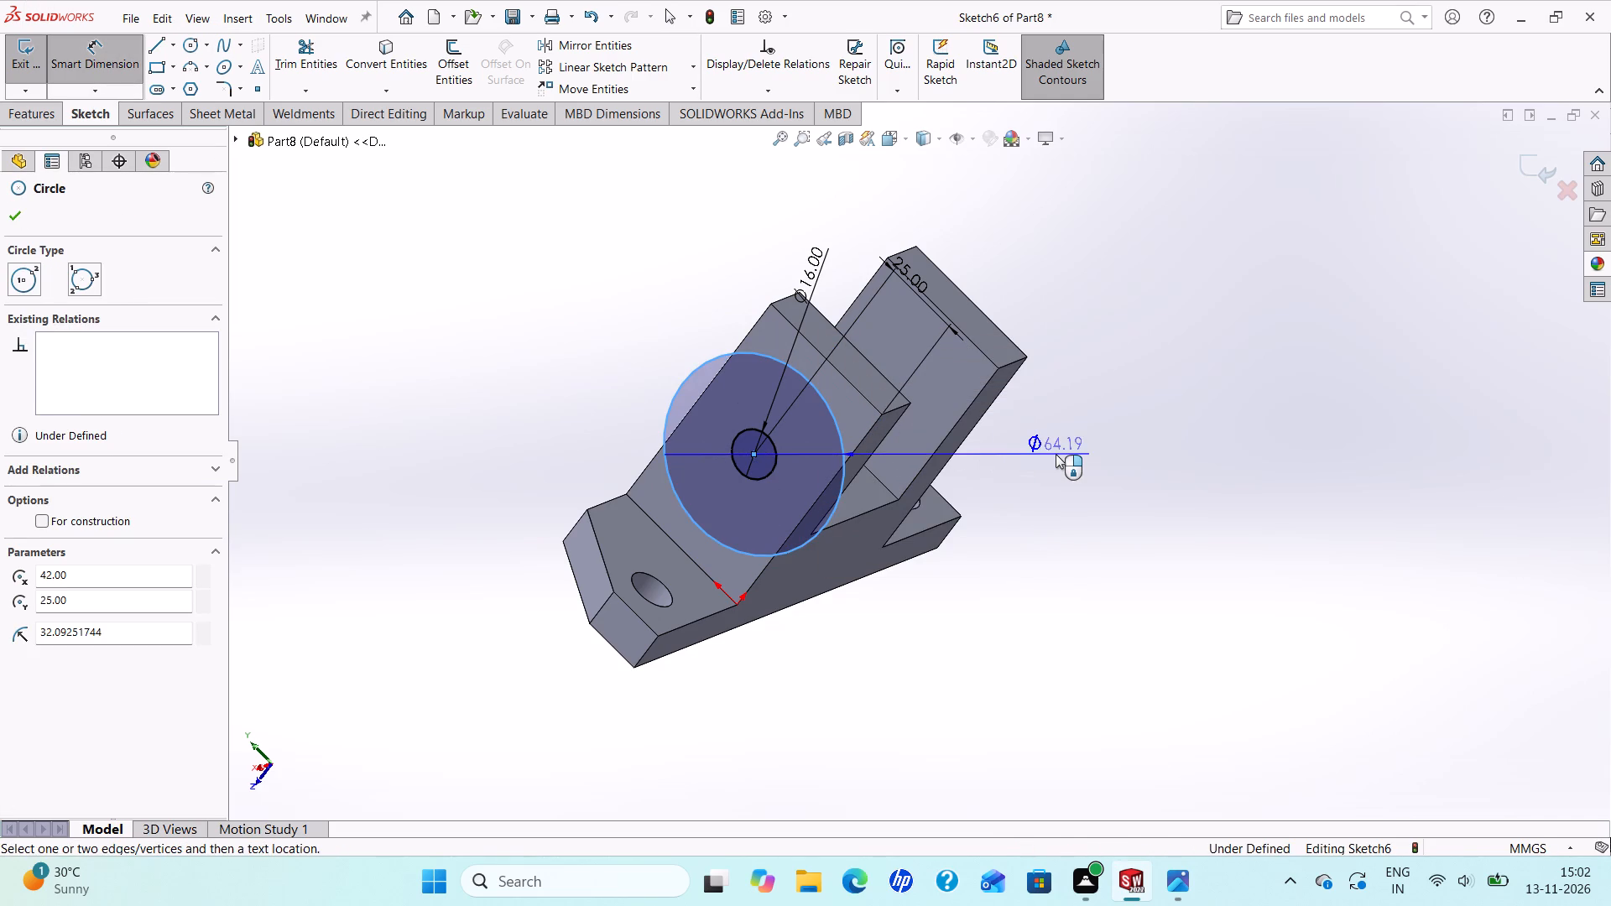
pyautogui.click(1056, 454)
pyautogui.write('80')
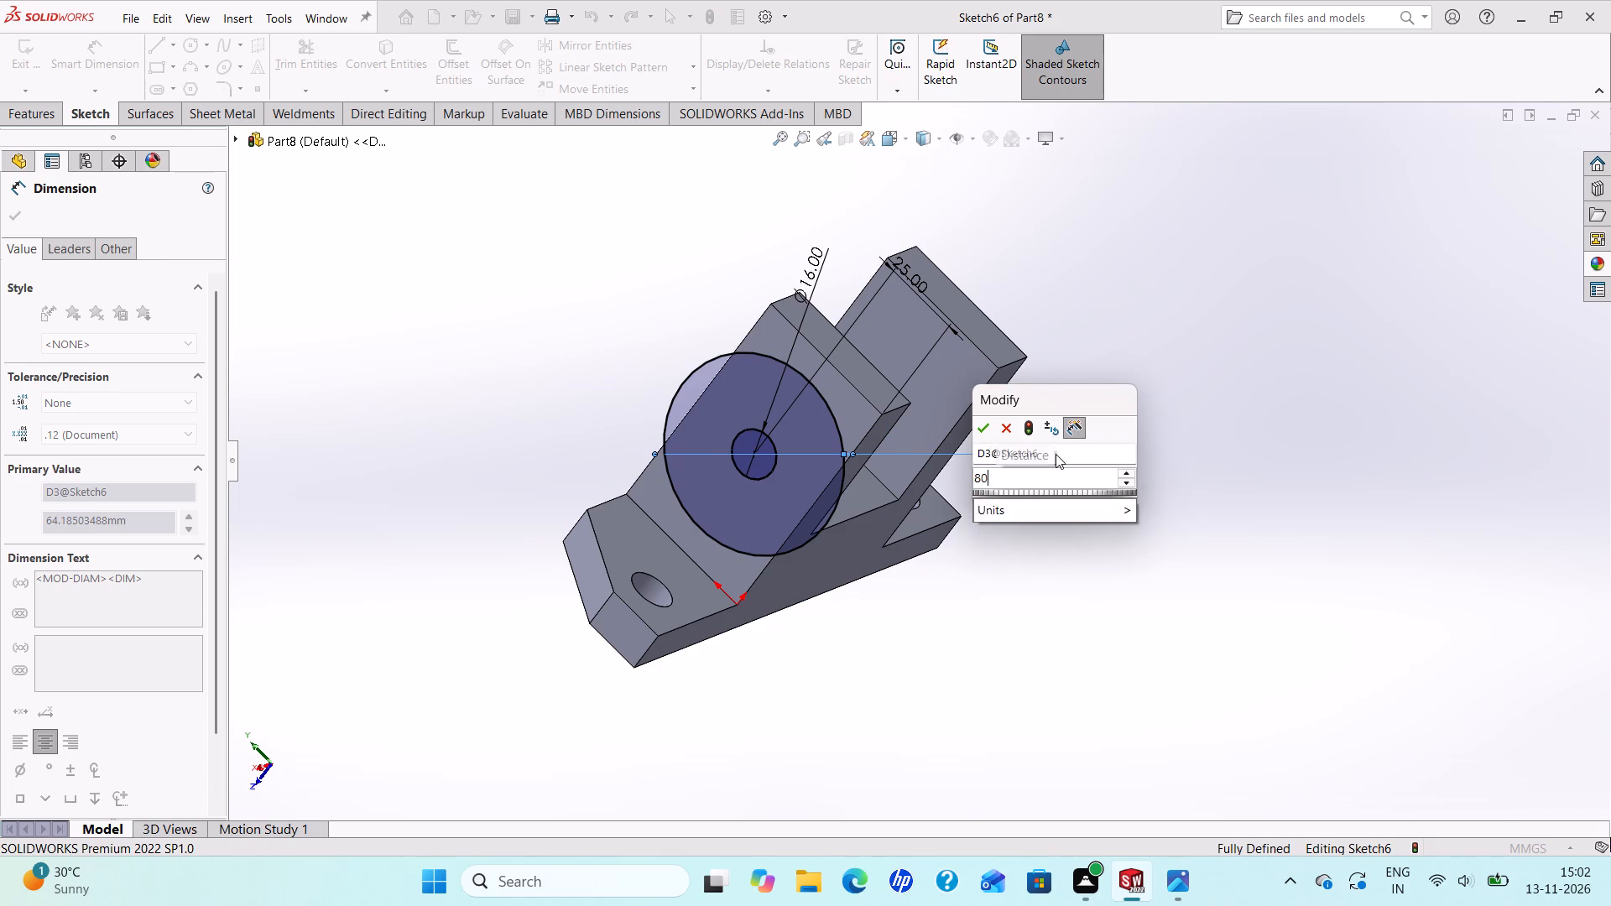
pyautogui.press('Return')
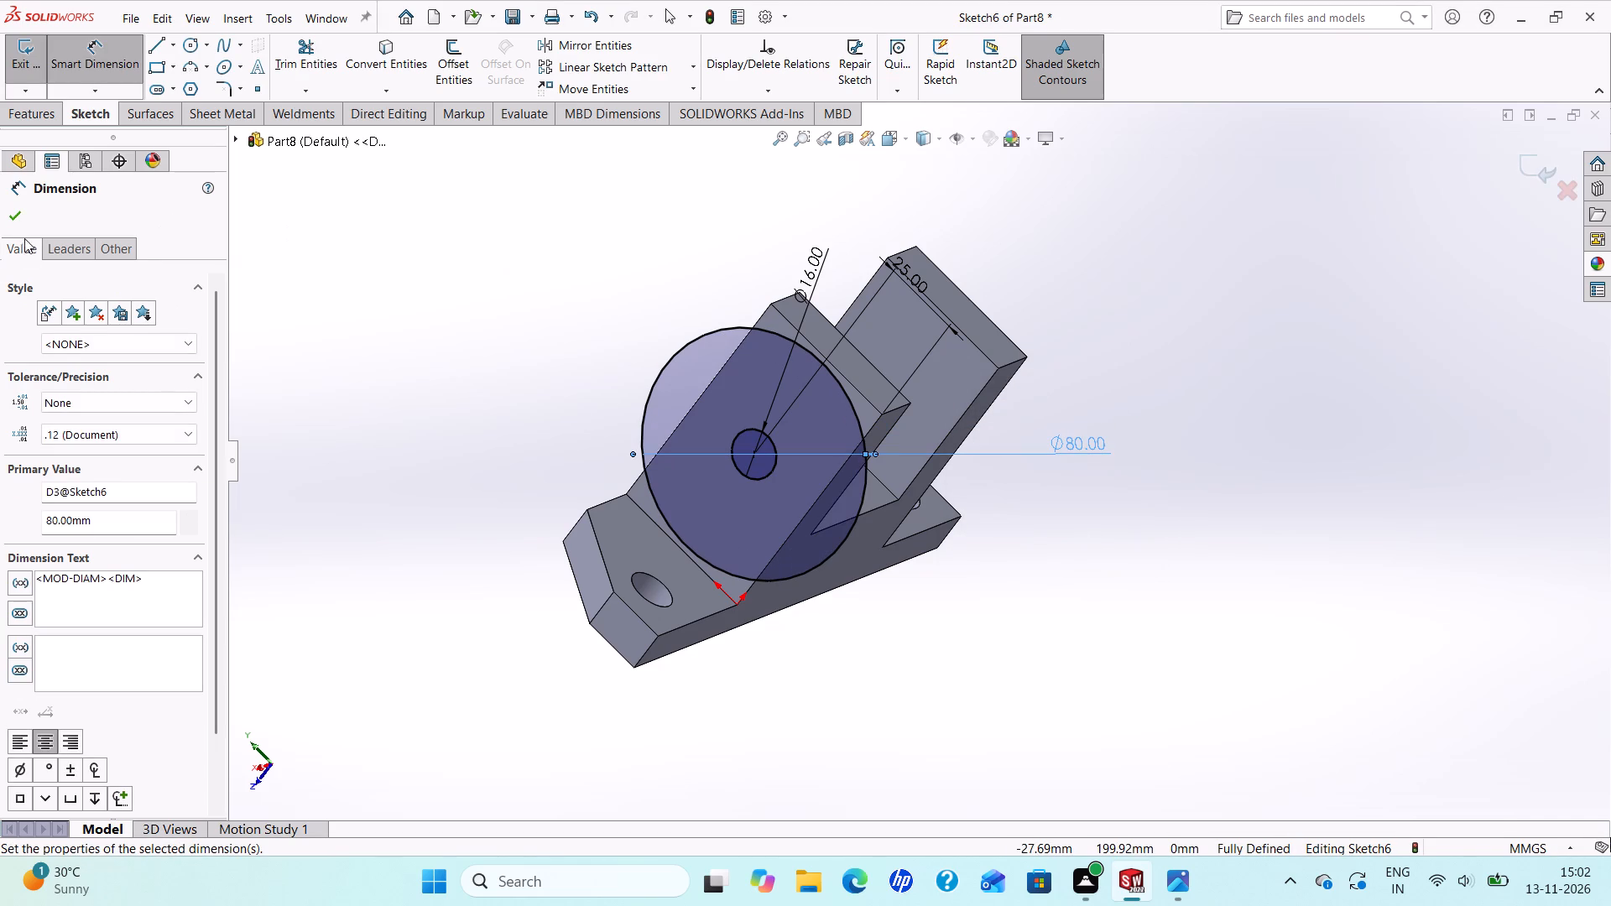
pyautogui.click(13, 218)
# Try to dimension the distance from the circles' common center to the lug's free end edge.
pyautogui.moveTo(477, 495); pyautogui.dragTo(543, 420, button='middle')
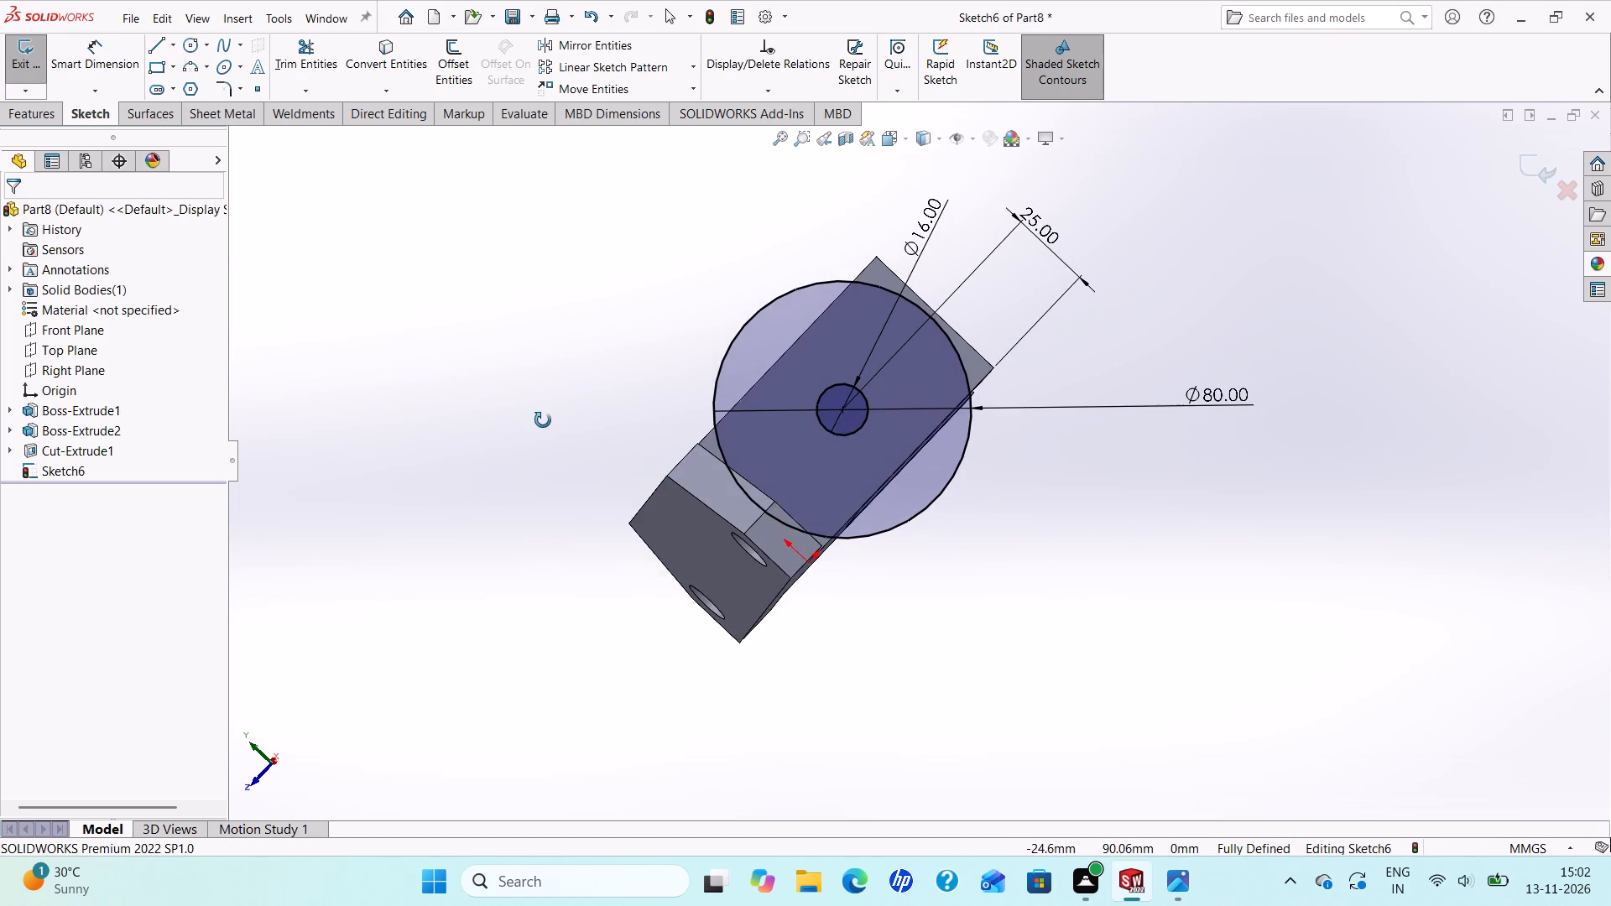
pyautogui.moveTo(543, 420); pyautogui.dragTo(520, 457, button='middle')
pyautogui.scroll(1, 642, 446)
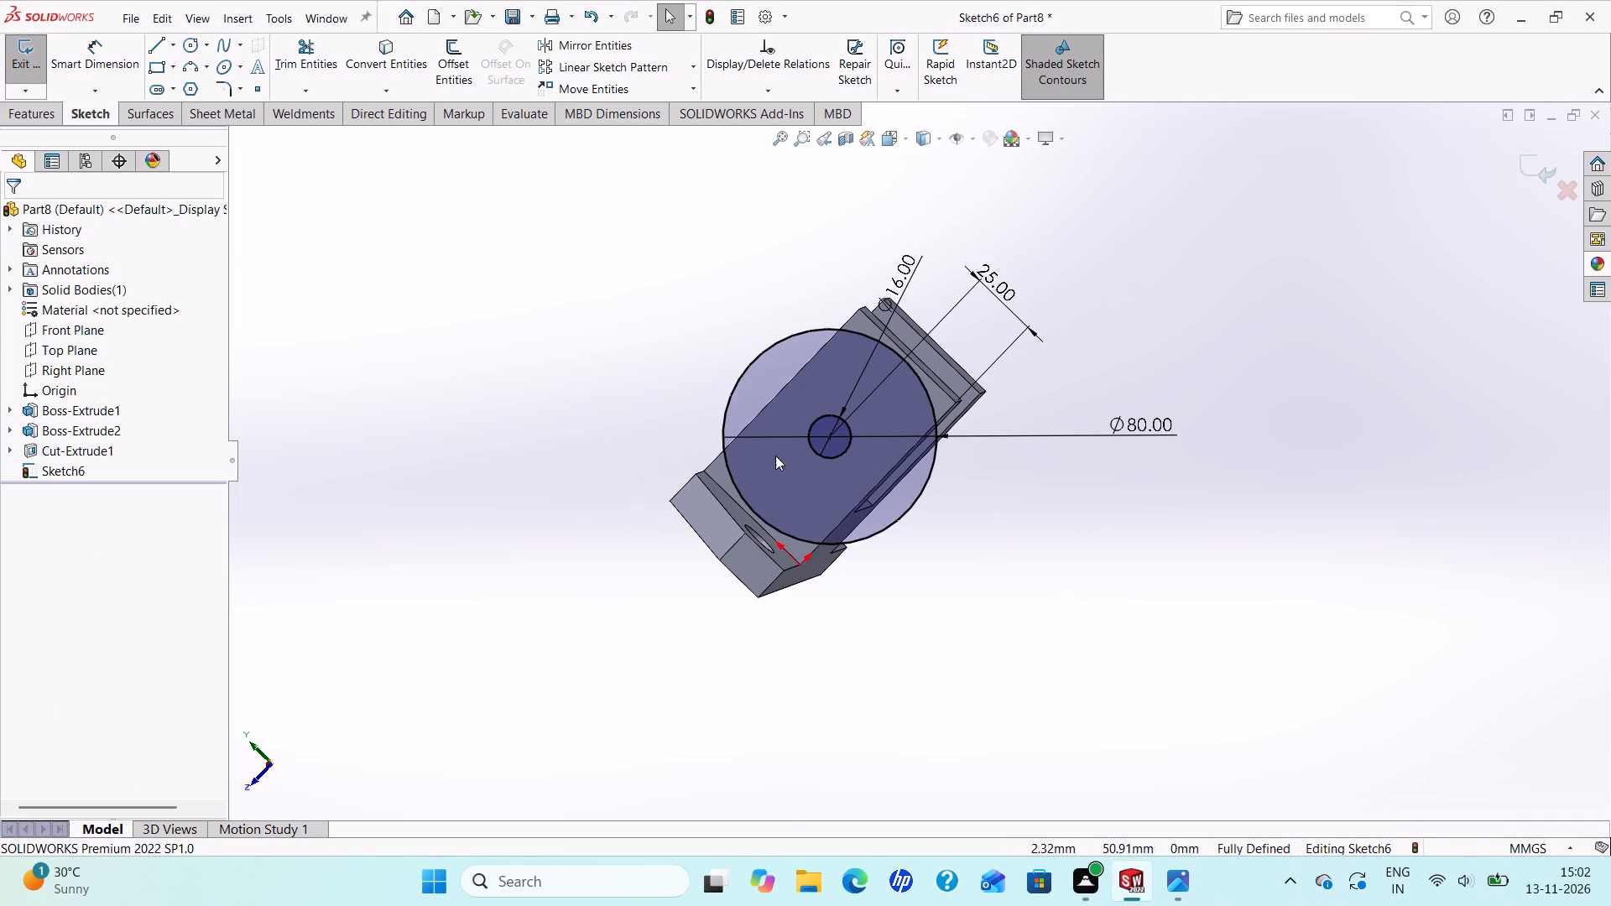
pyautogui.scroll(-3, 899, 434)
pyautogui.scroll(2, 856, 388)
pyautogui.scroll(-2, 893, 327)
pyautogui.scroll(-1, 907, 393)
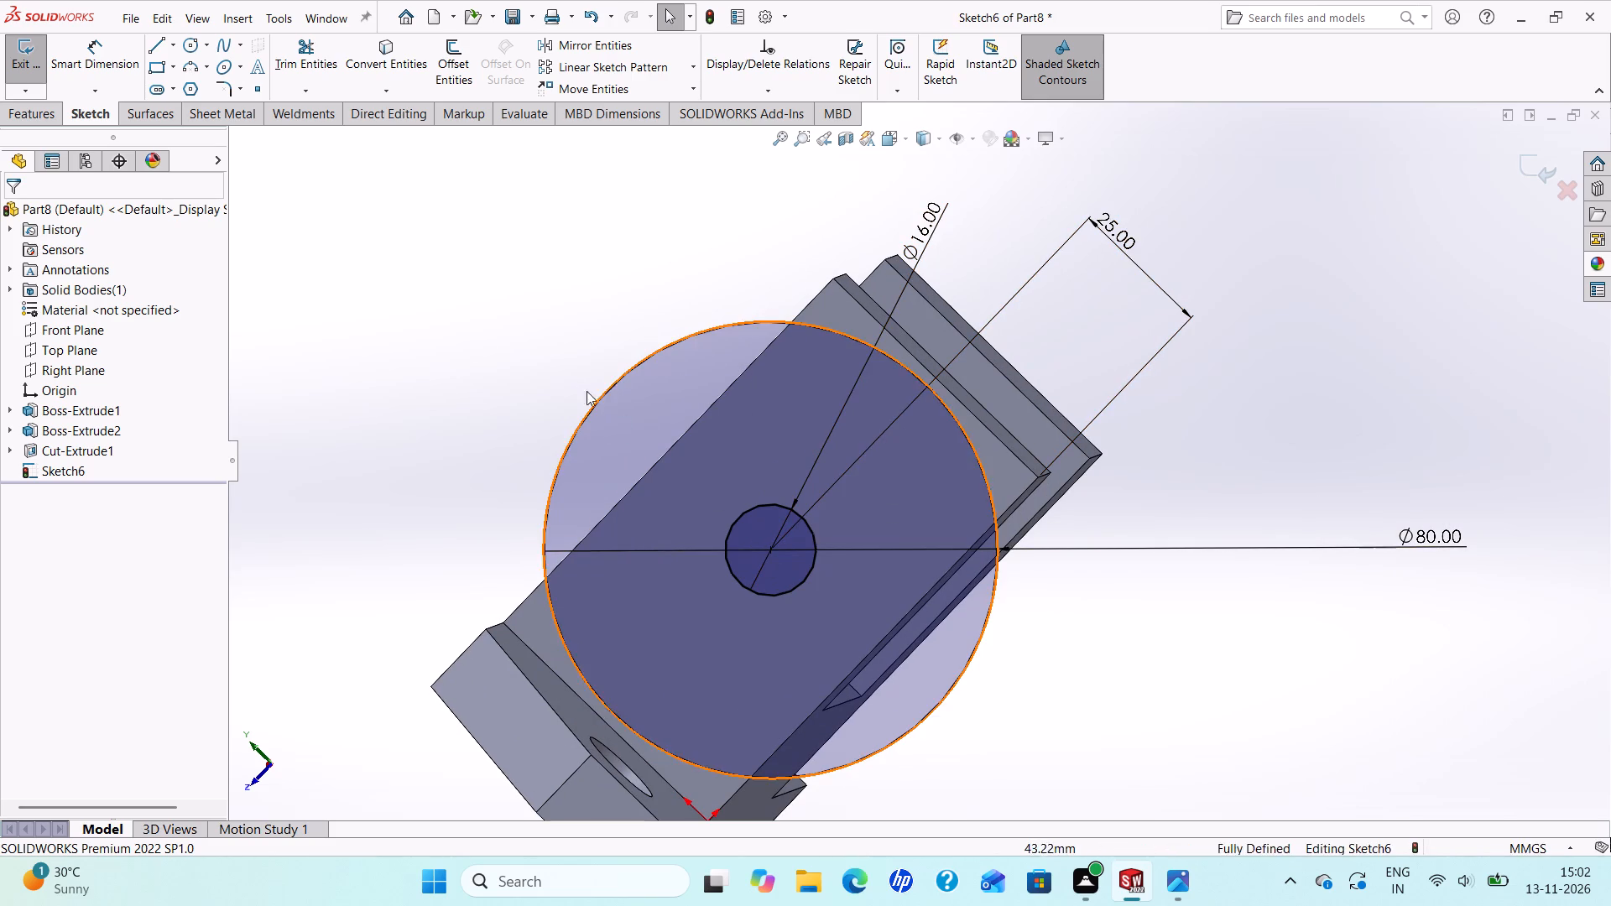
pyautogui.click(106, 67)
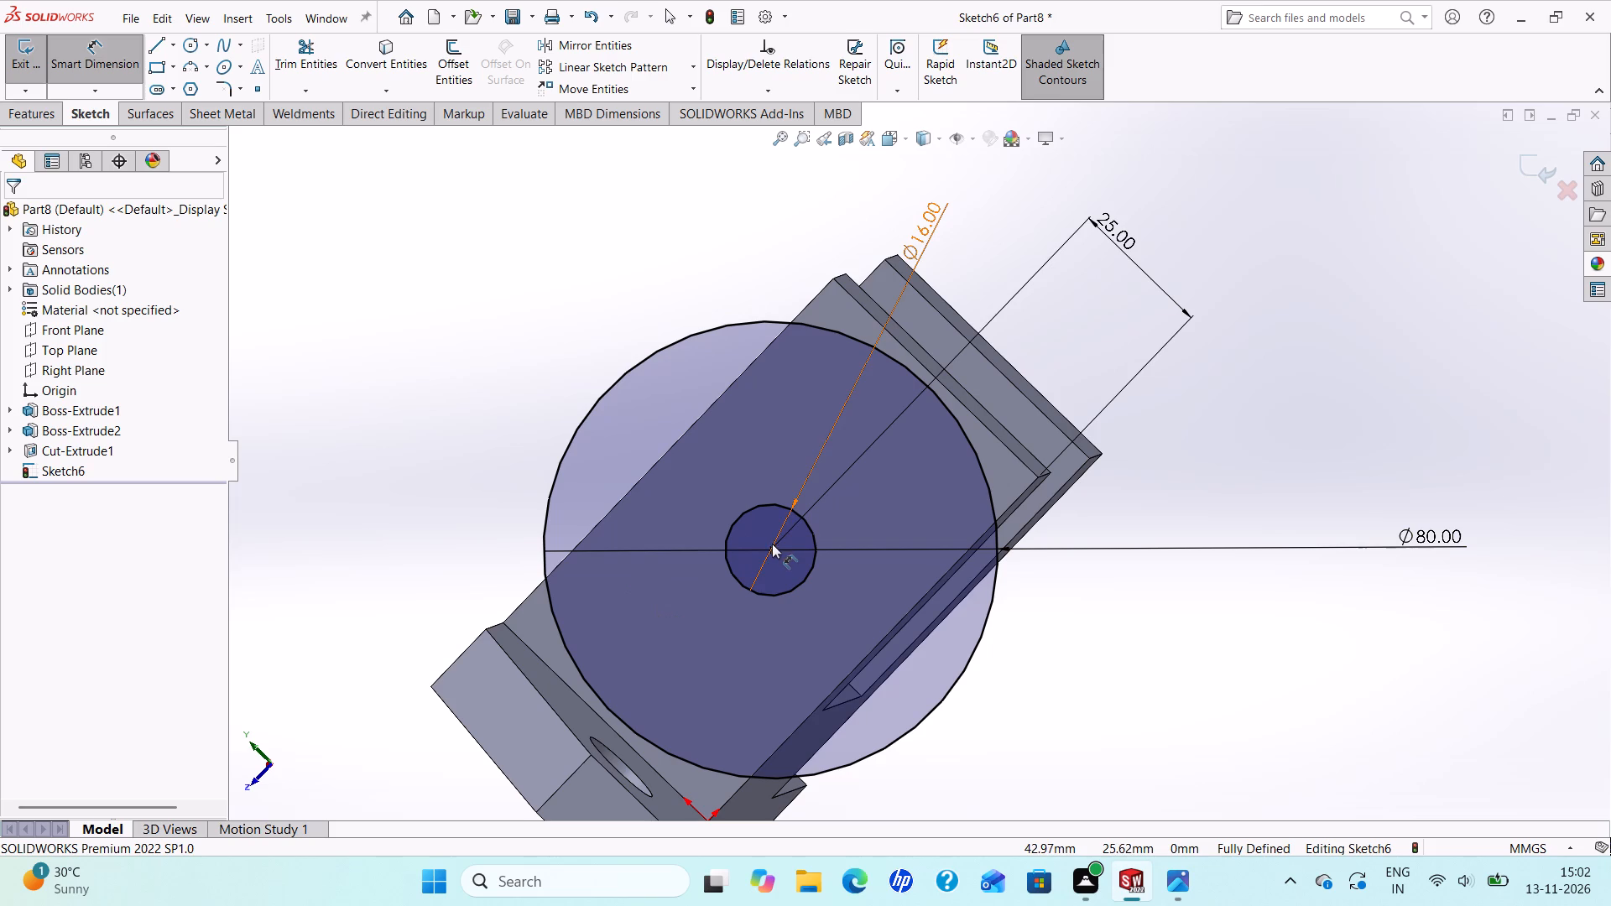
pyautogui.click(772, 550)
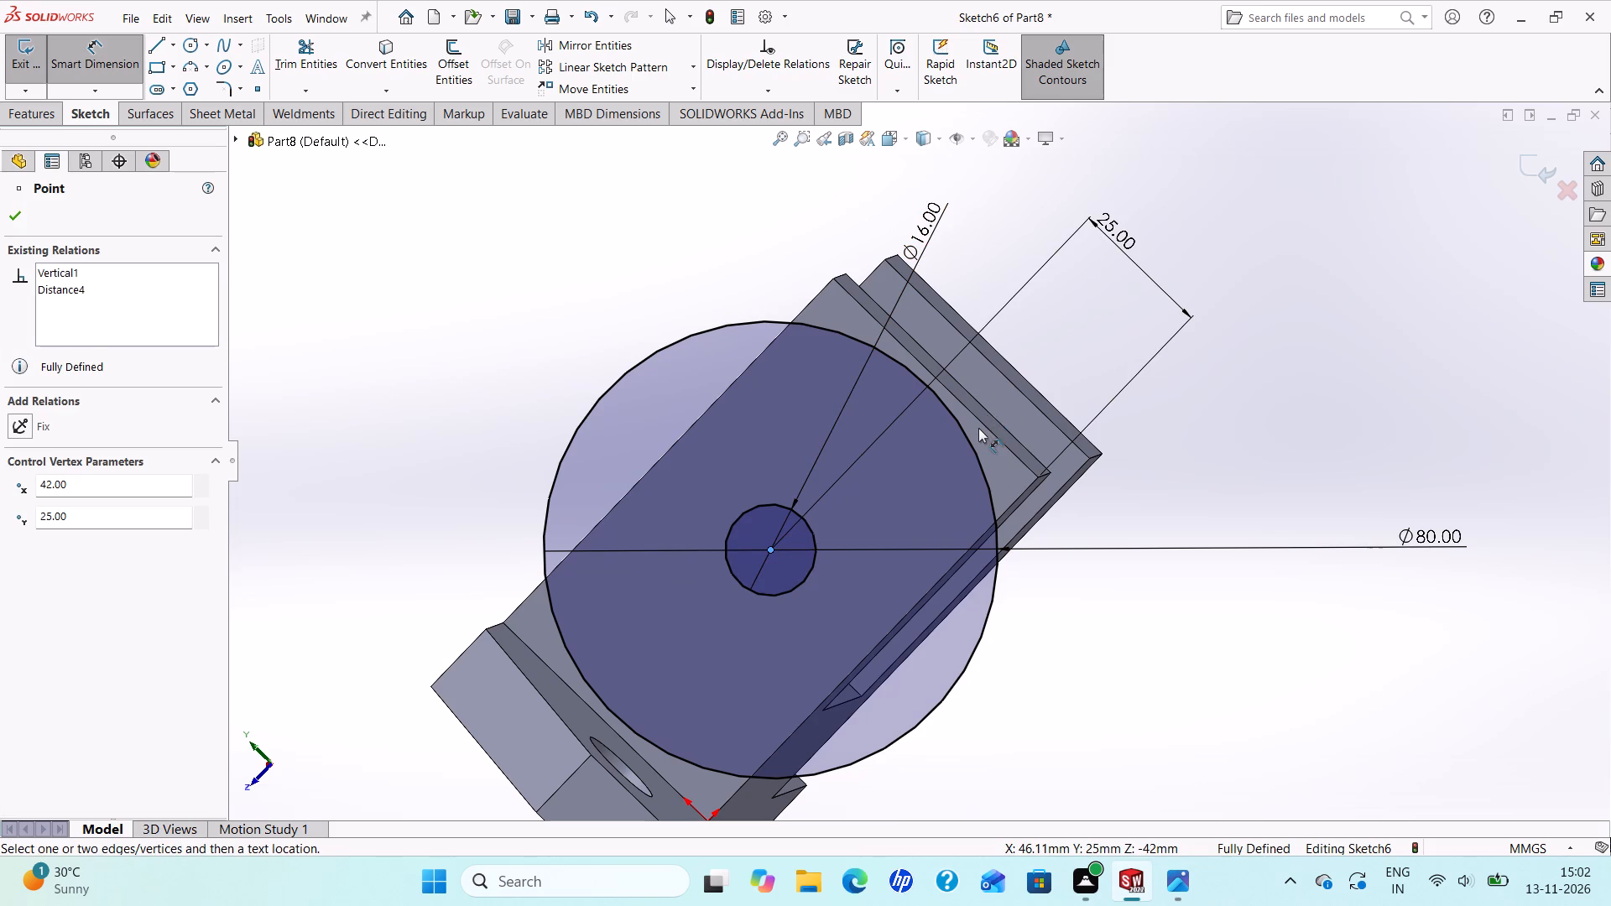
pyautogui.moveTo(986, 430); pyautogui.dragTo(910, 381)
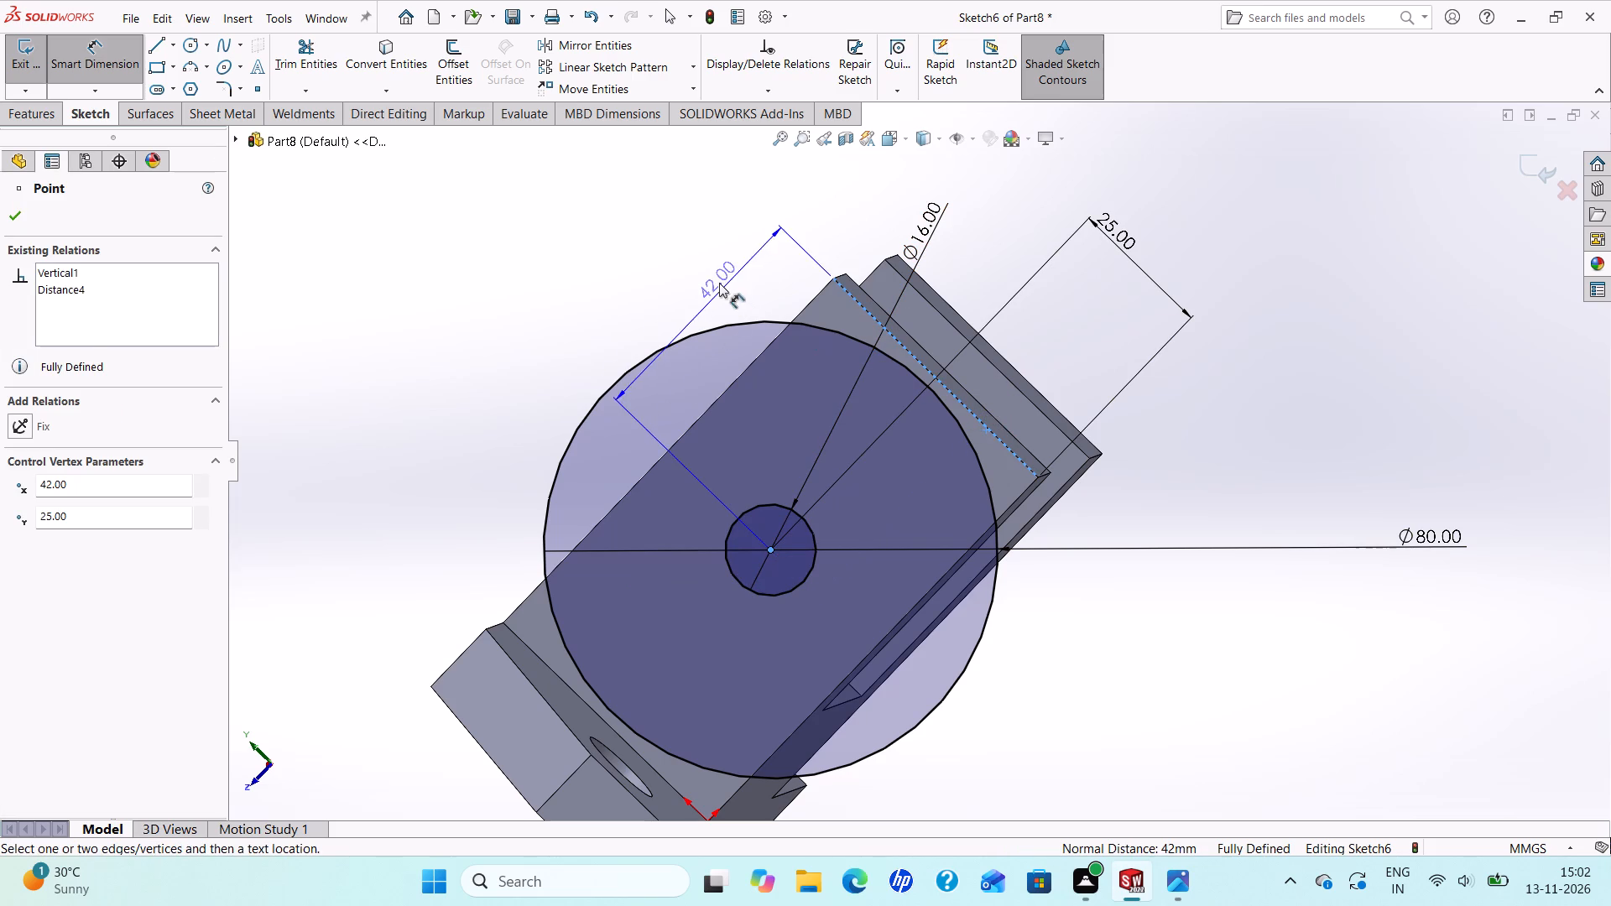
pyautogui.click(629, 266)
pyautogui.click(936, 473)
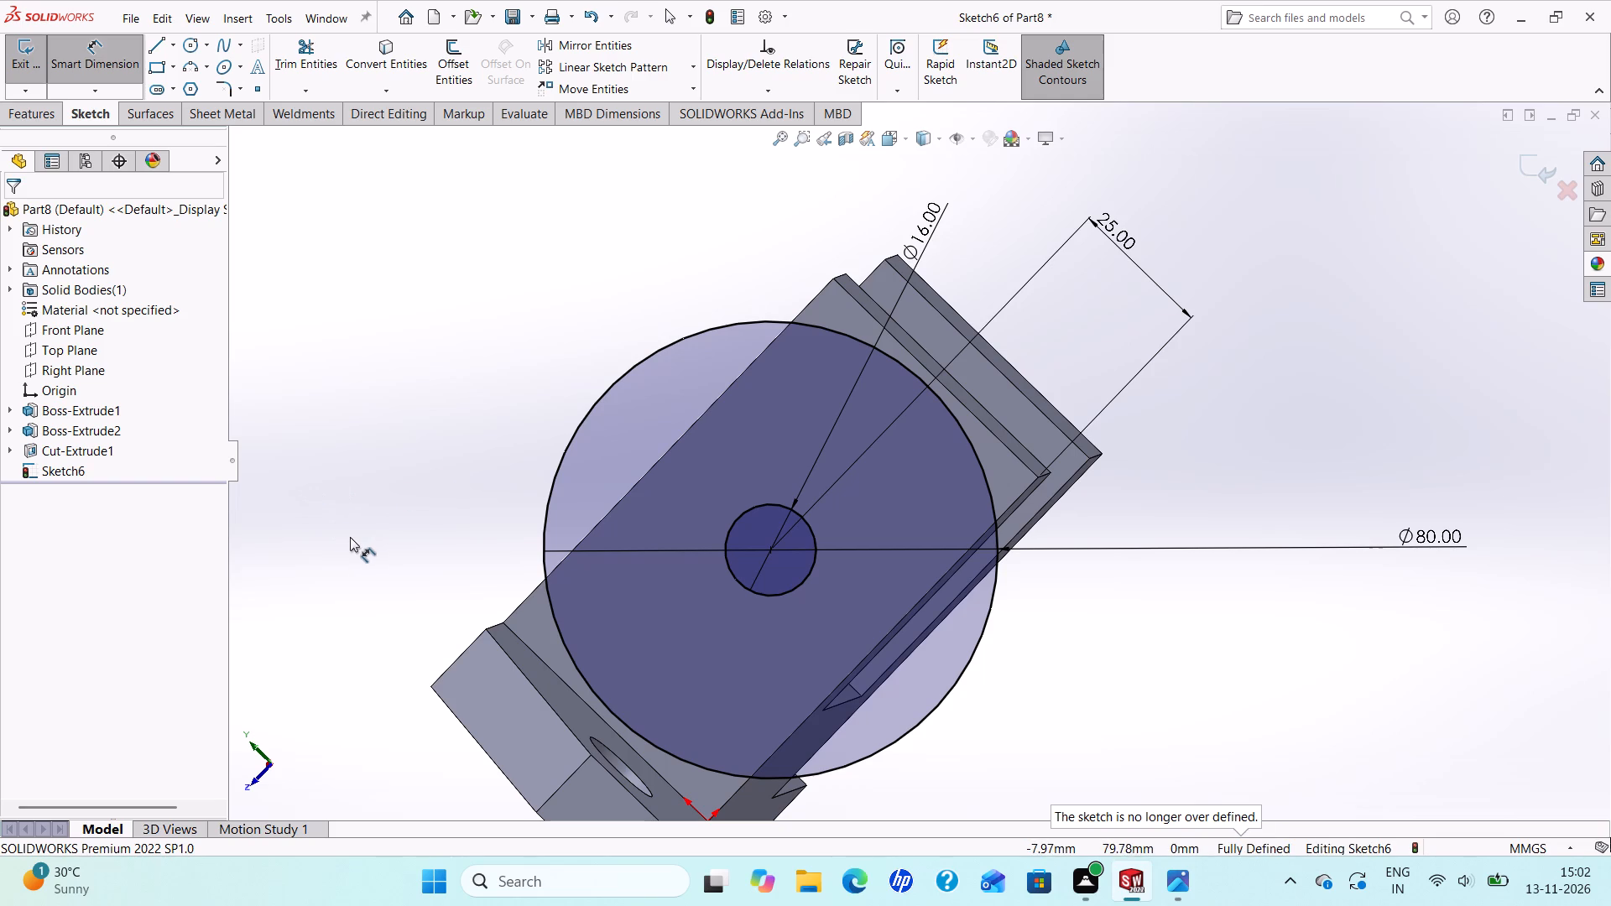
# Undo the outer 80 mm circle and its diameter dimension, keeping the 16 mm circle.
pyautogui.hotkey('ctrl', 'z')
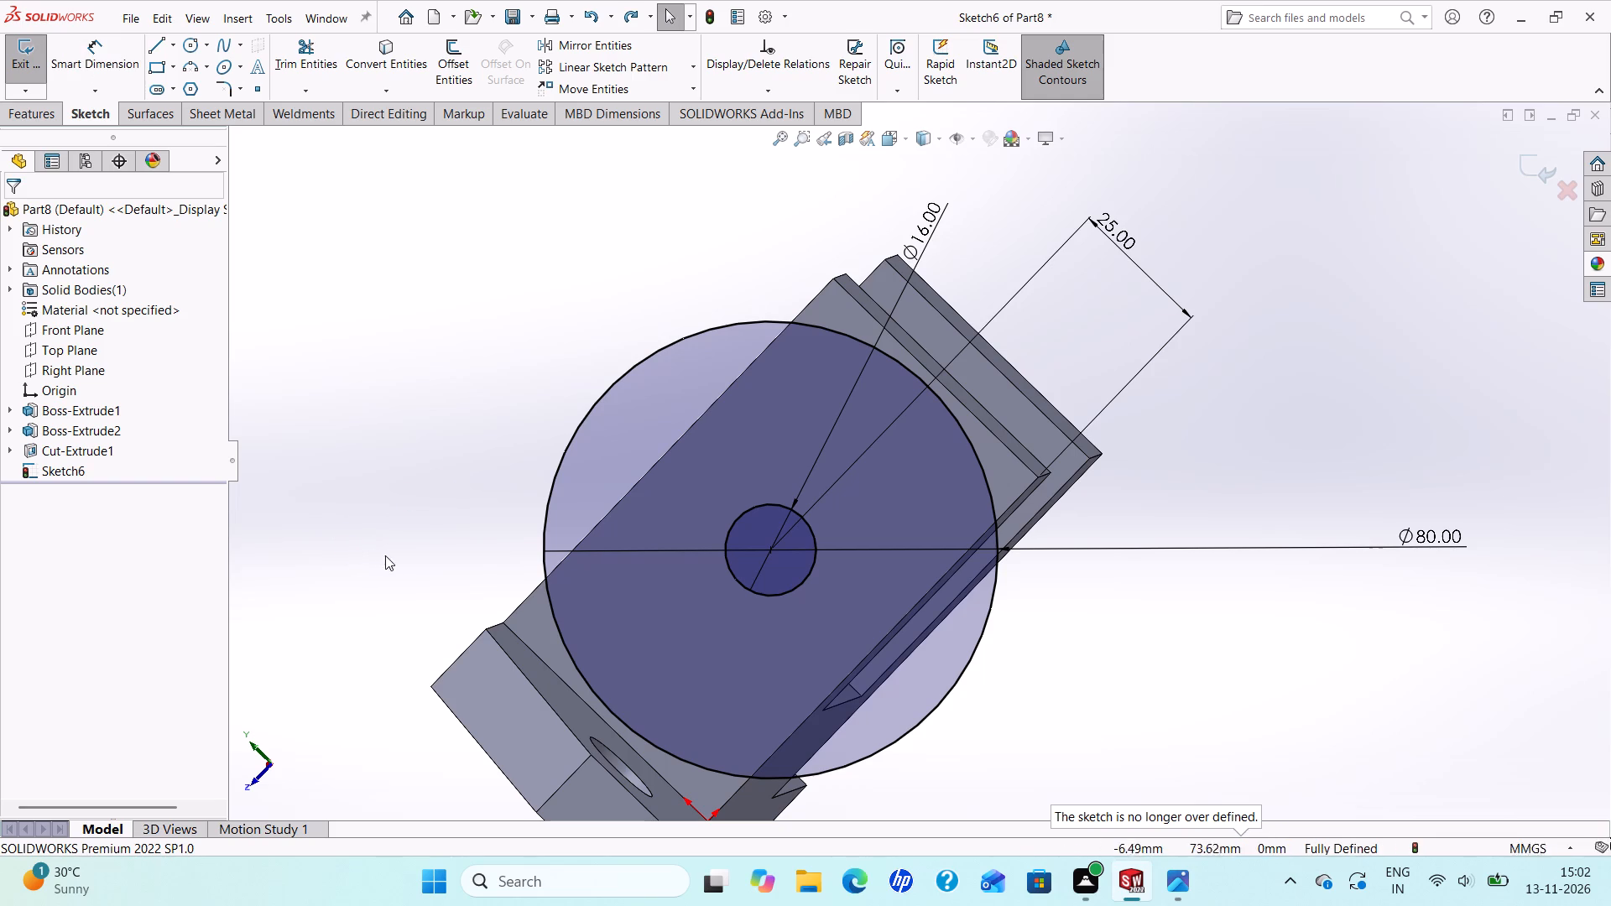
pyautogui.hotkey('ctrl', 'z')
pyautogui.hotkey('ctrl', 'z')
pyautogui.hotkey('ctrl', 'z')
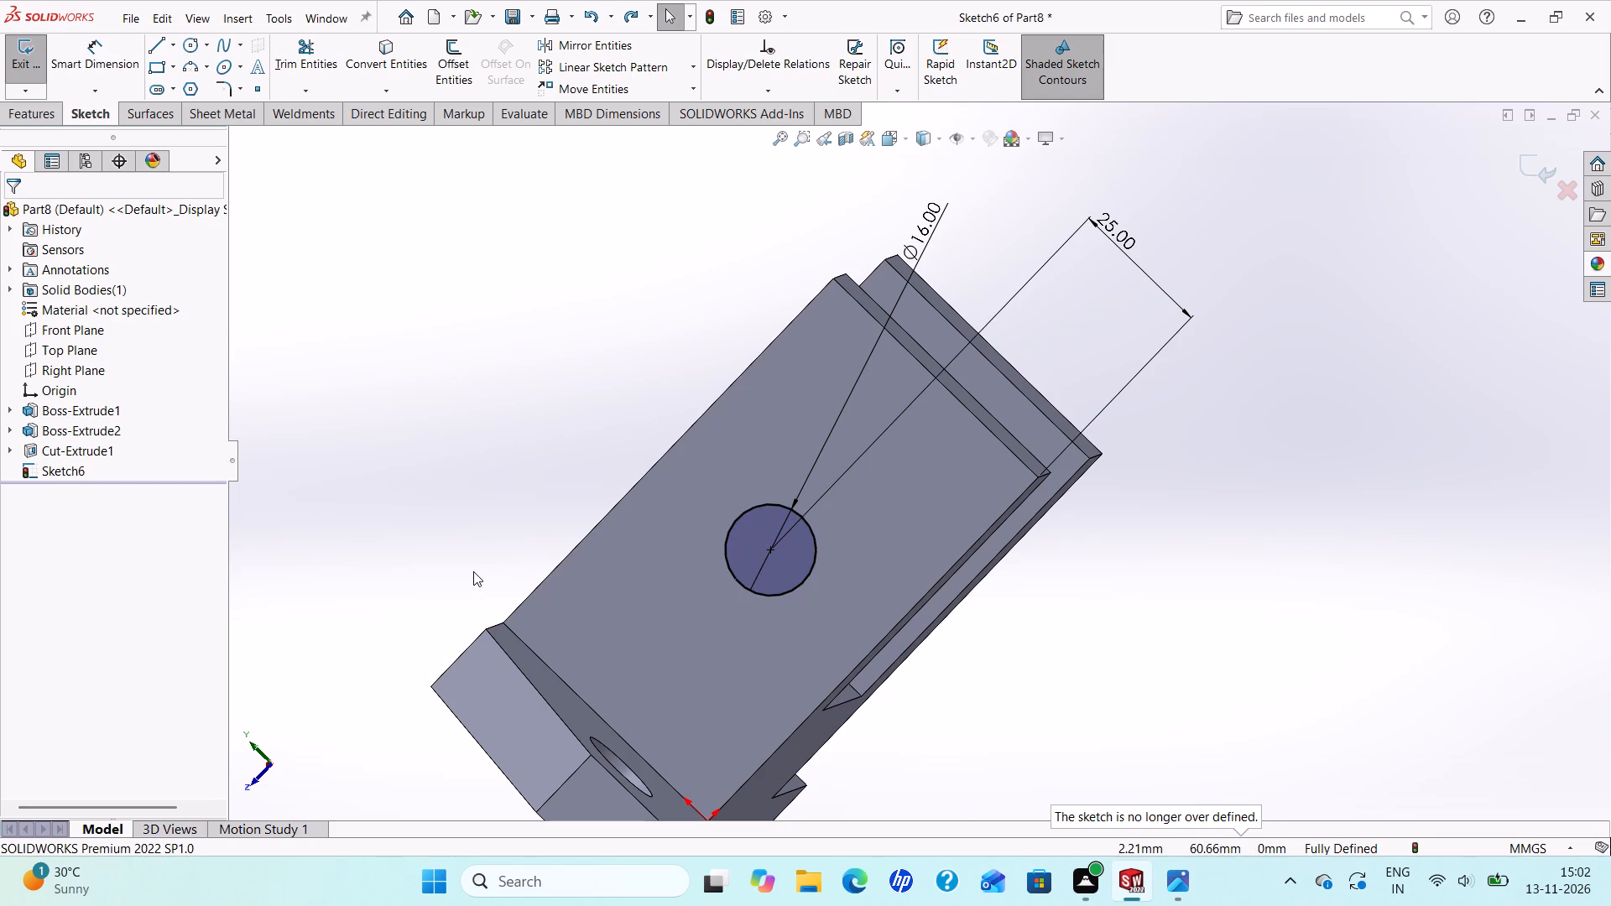
# Undo the dimensions locating the 16 mm circle on the lug face, keeping its diameter dimension.
pyautogui.hotkey('ctrl', 'z')
pyautogui.hotkey('ctrl', 'z')
pyautogui.hotkey('ctrl', 'z')
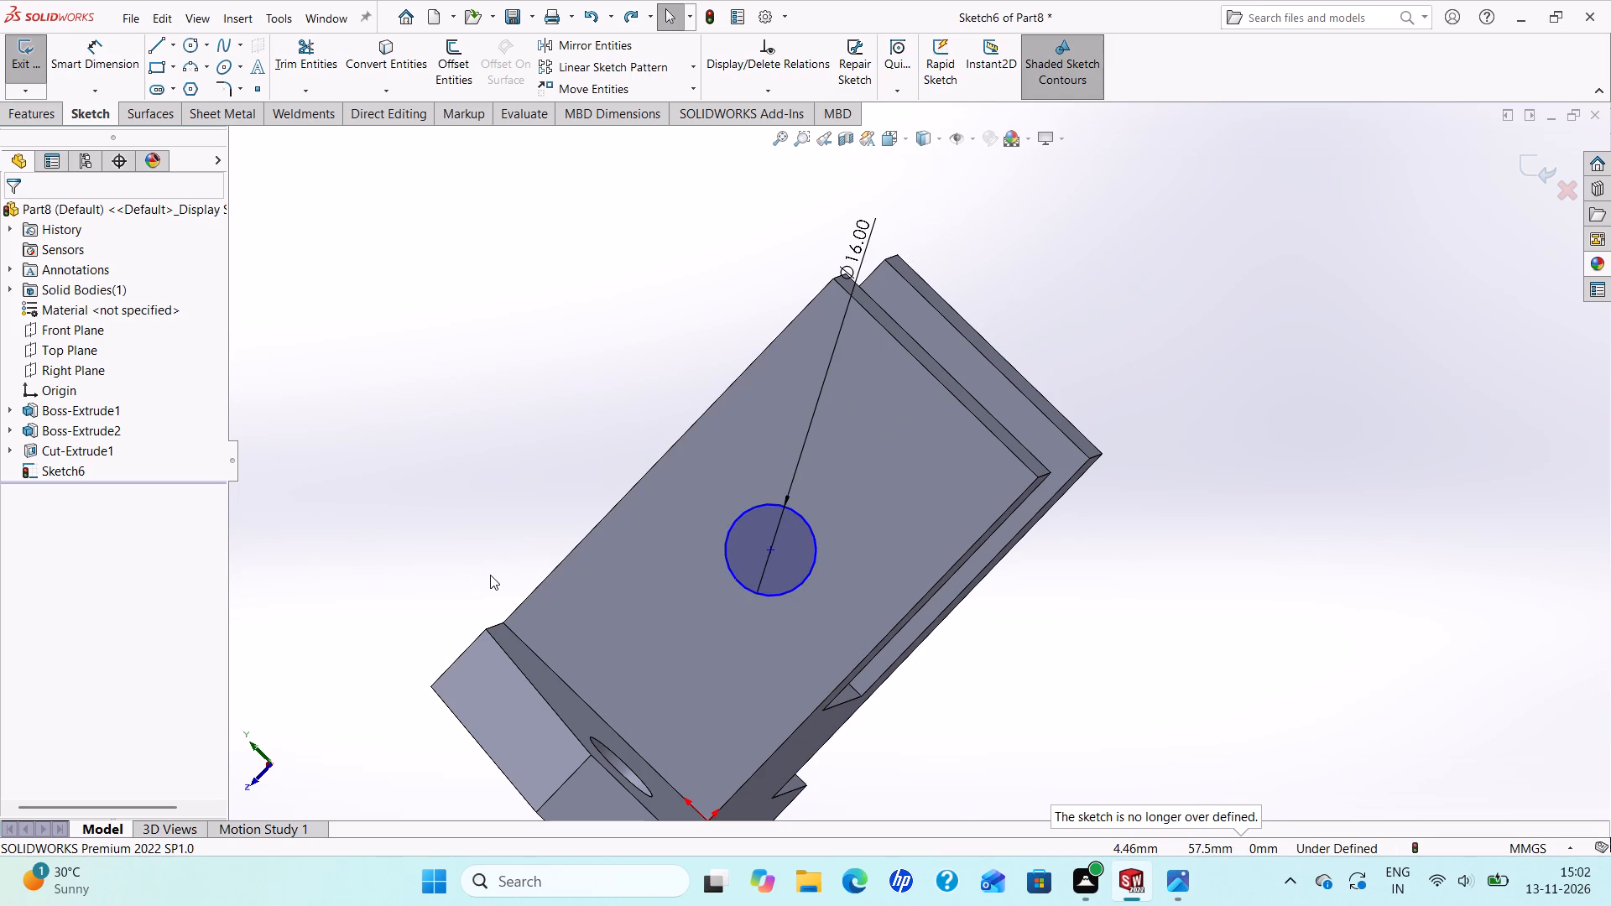
pyautogui.hotkey('ctrl', 'z')
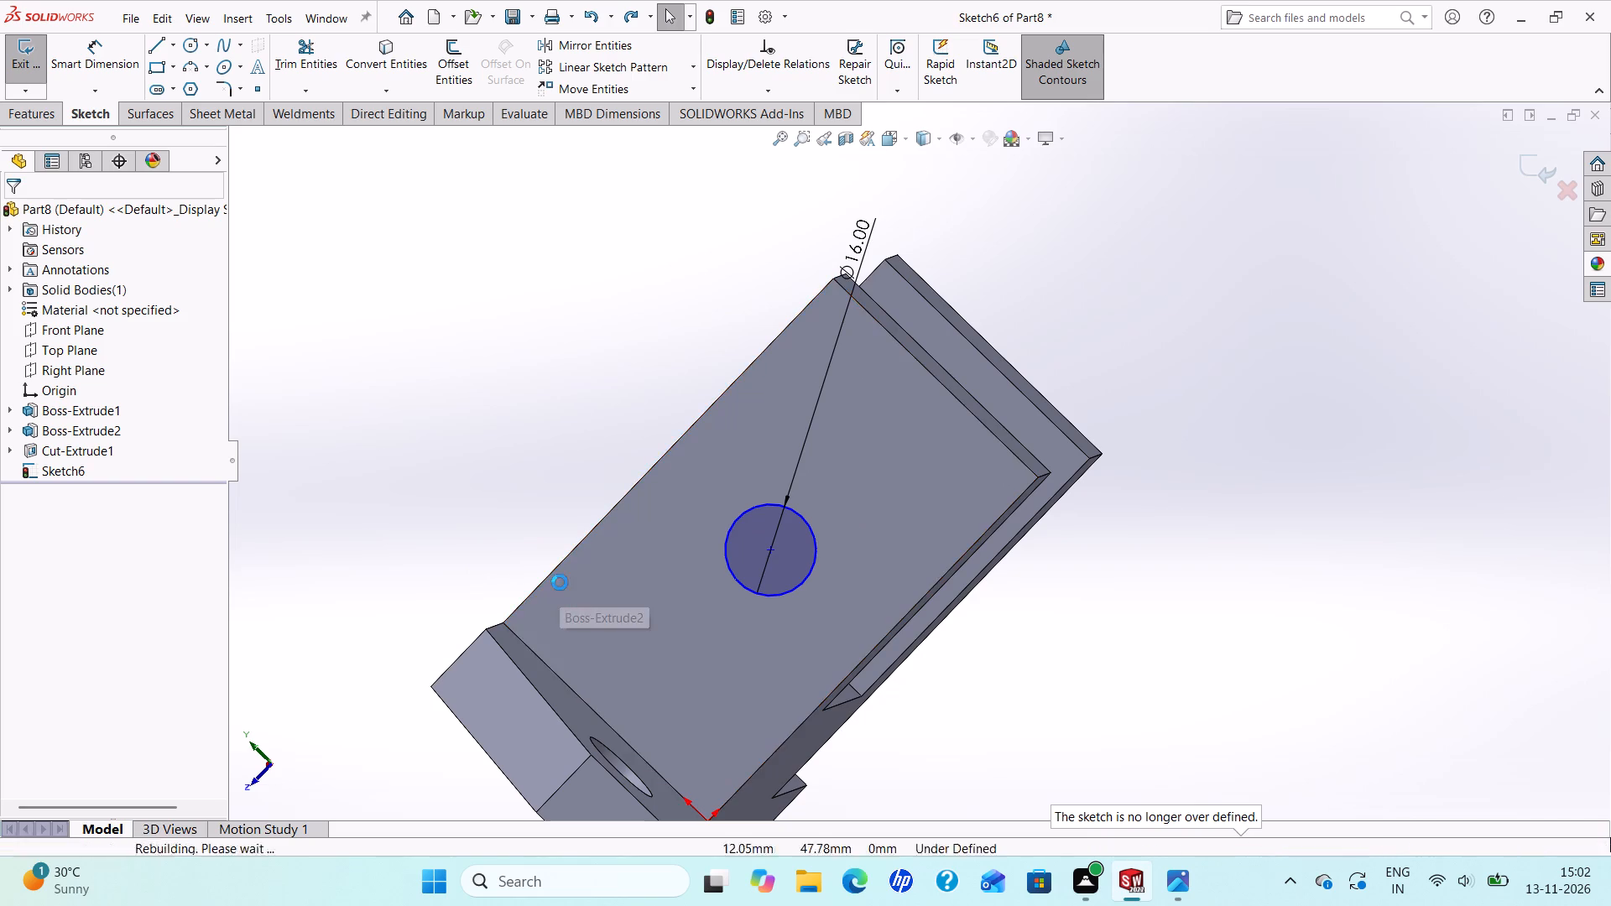
pyautogui.press('Escape')
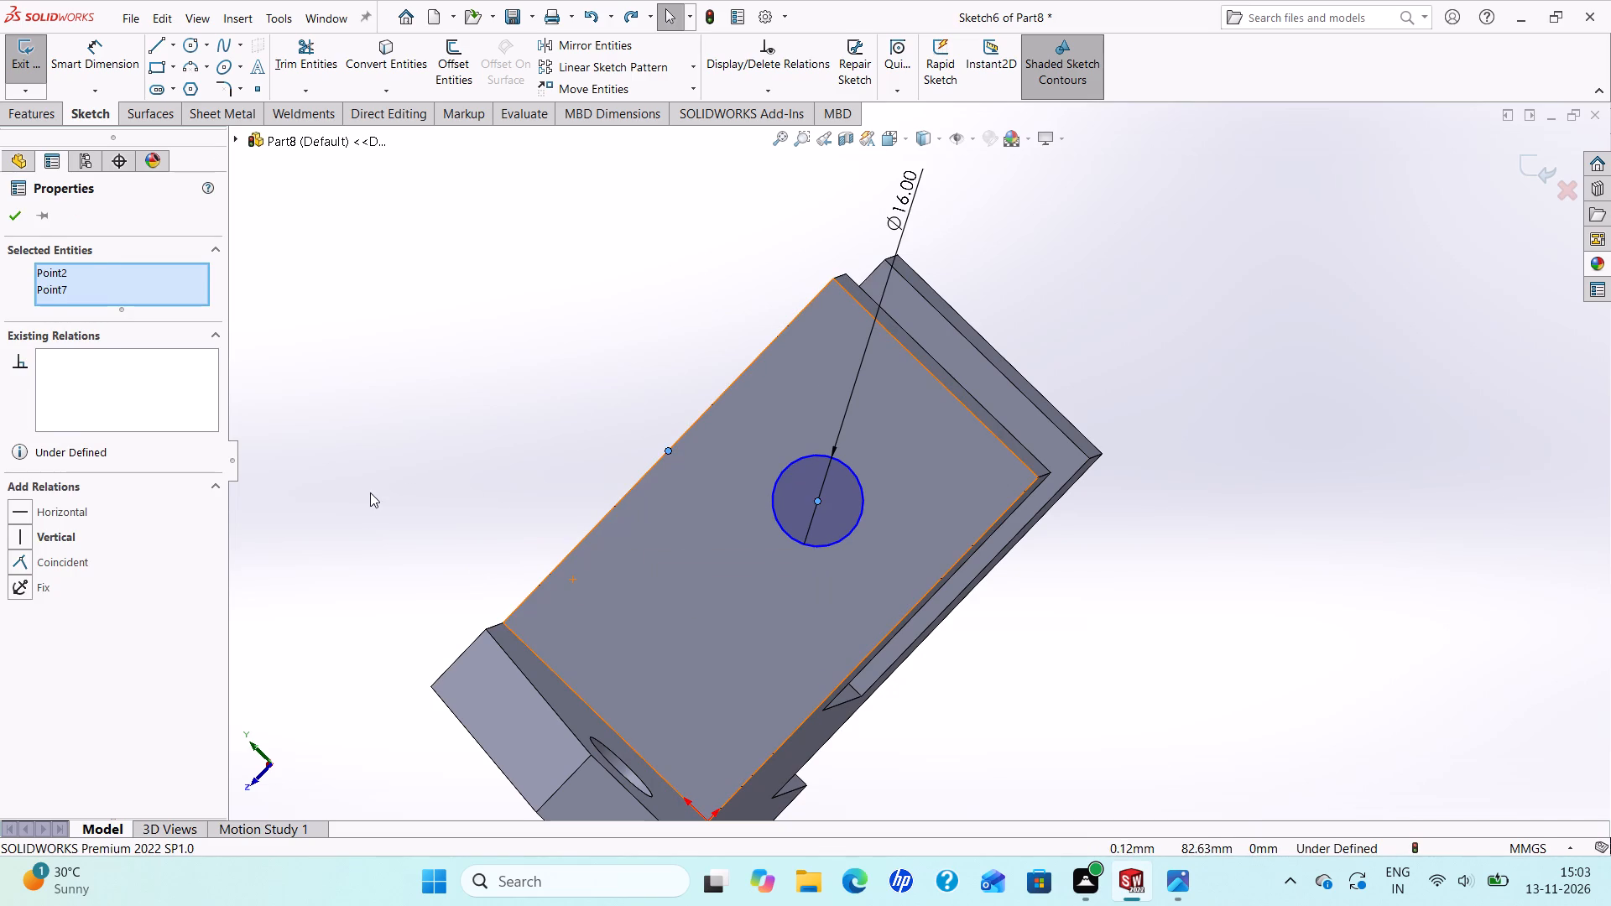
pyautogui.press('Escape')
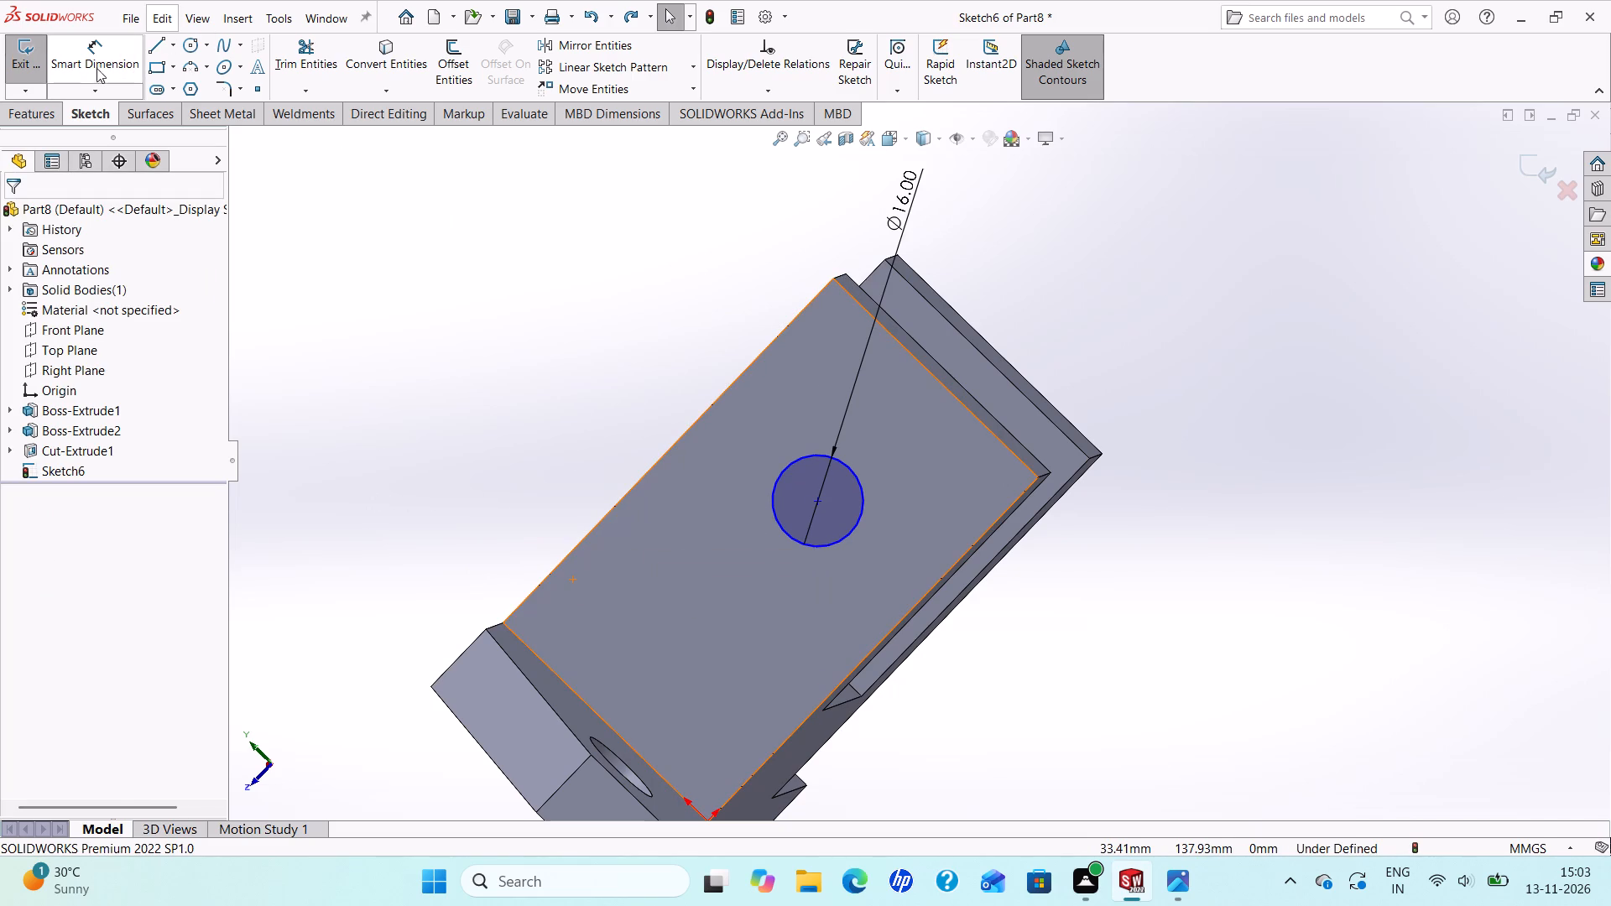
# Dimension the distance from the 16 mm circle's center to the lug's free end edge as 40 mm.
pyautogui.click(93, 69)
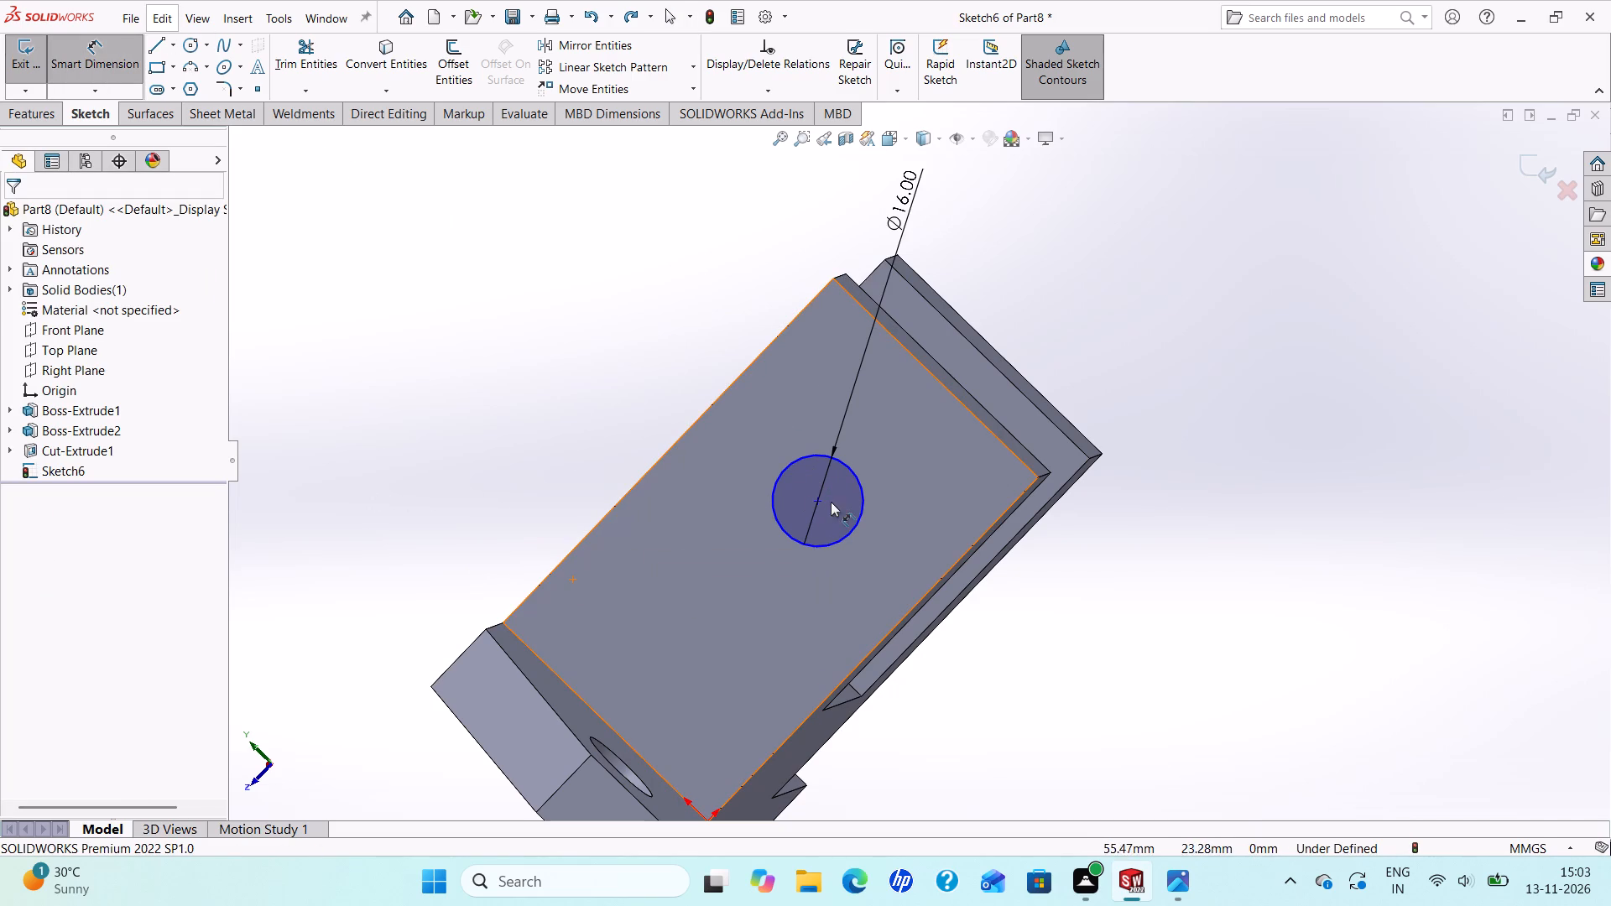
pyautogui.click(819, 497)
pyautogui.click(944, 388)
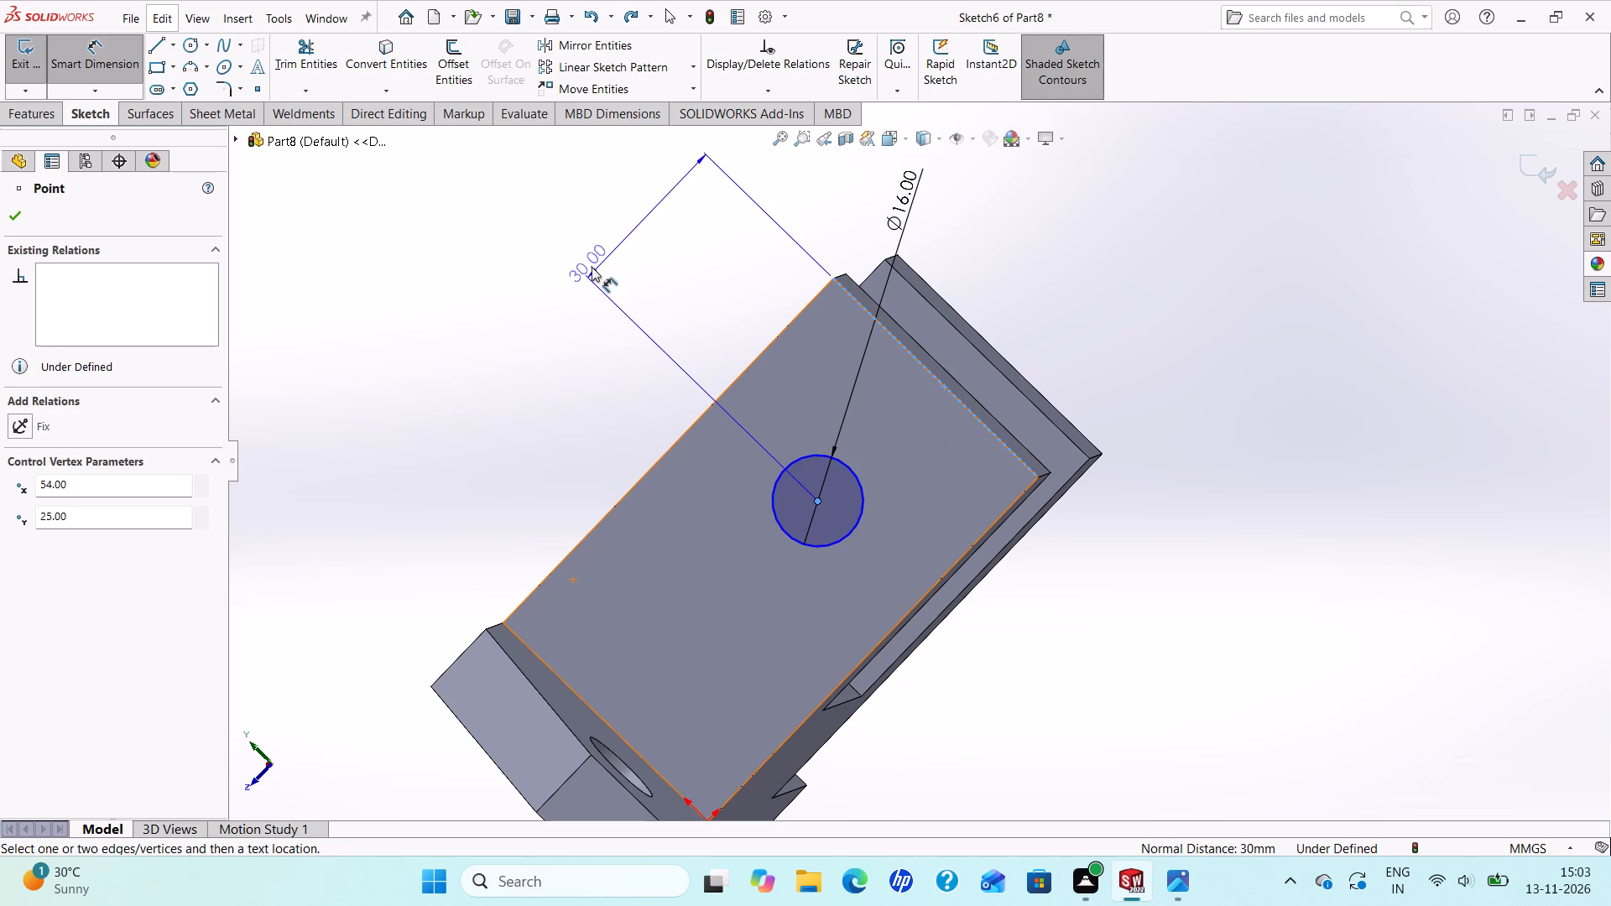
pyautogui.click(592, 267)
pyautogui.write('40')
pyautogui.press('Return')
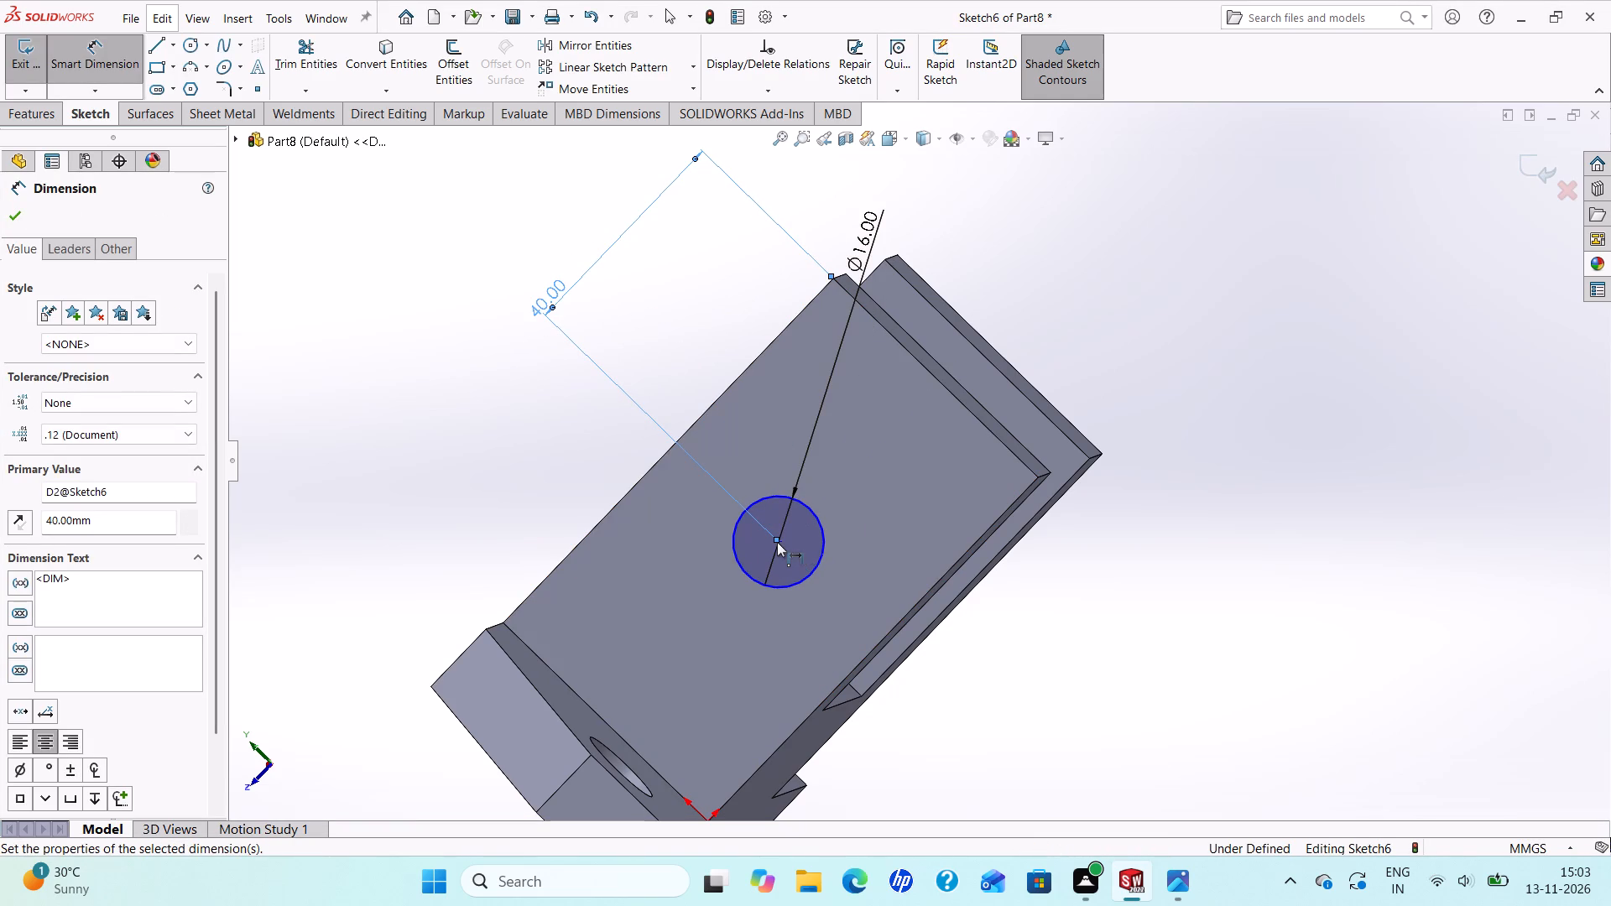
# Dimension the 16 mm circle's center 25 mm from the lug's long side edge.
pyautogui.click(784, 544)
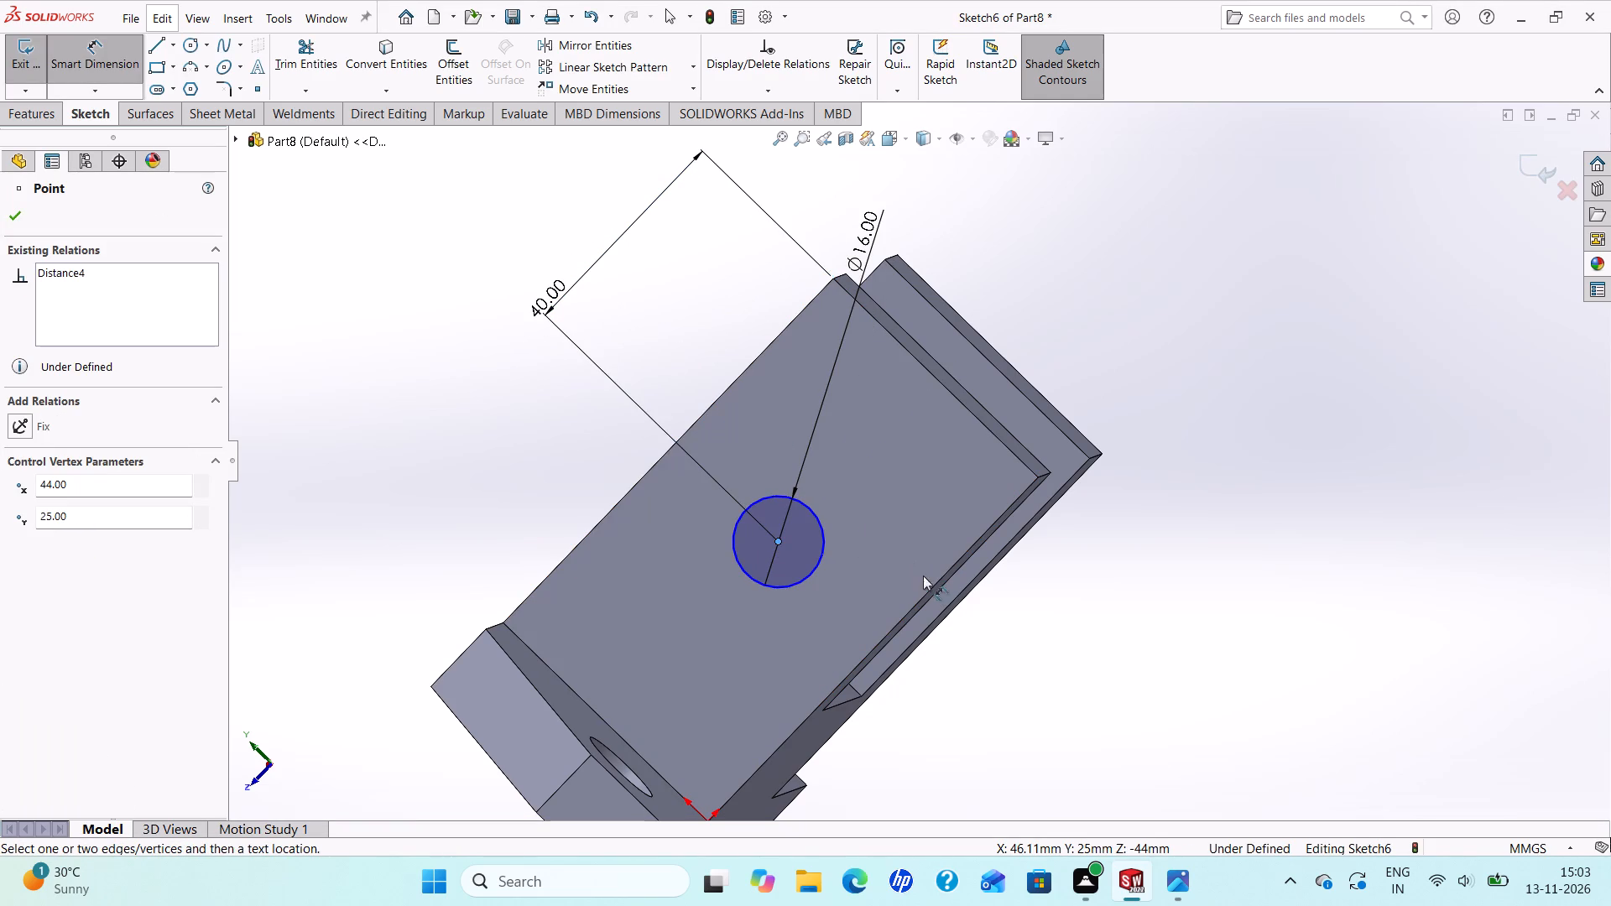
pyautogui.click(929, 588)
pyautogui.click(1179, 304)
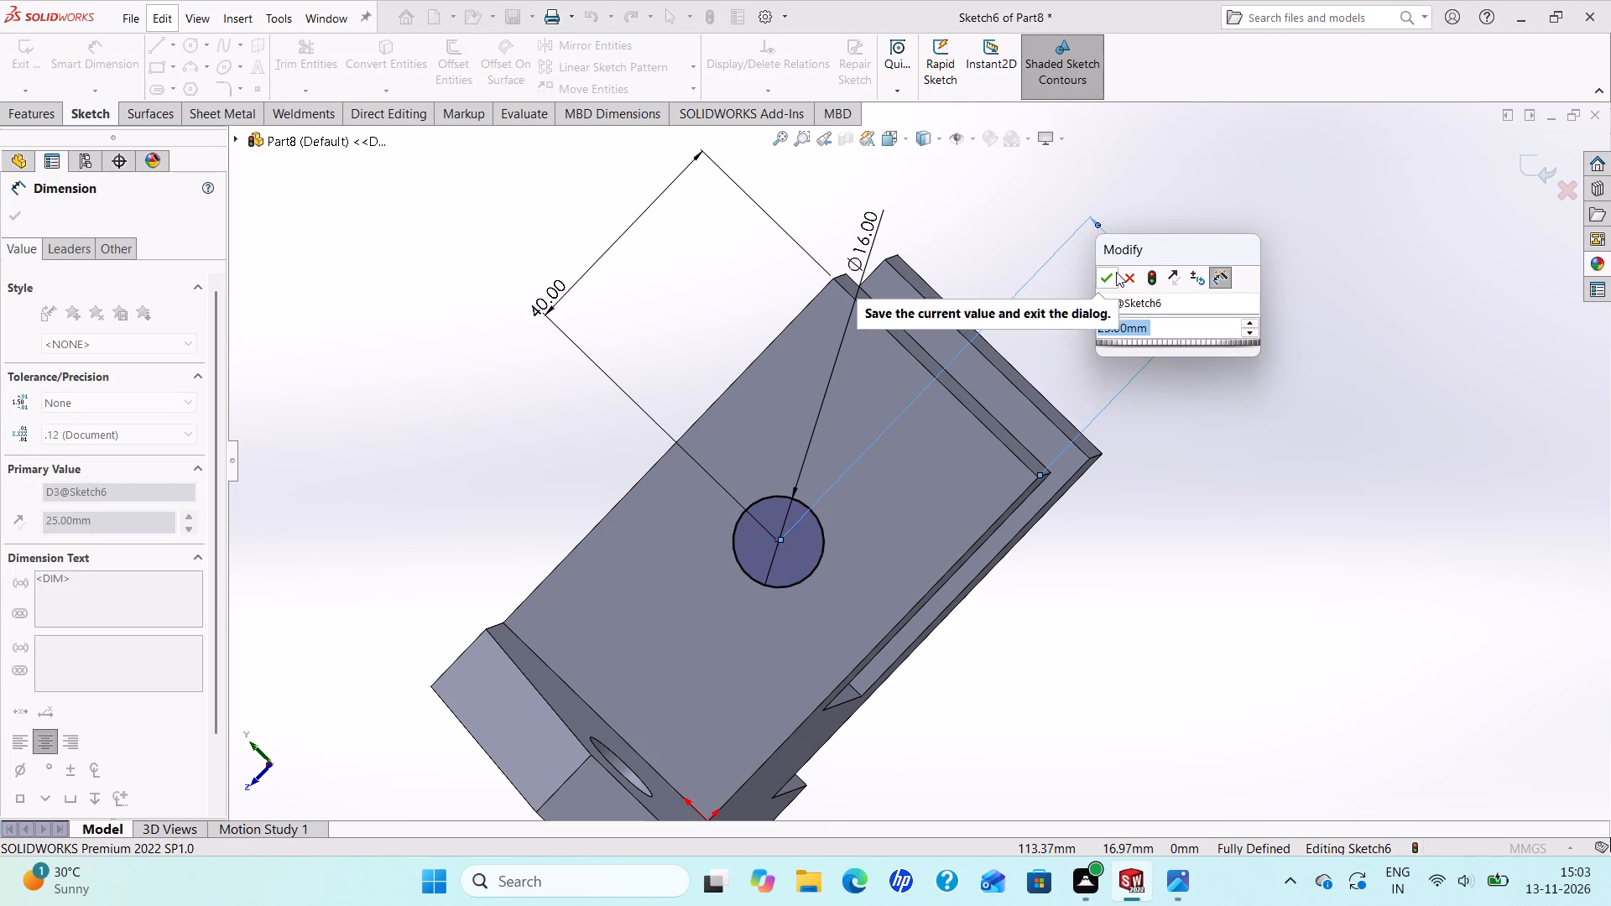
pyautogui.click(1116, 272)
pyautogui.click(7, 221)
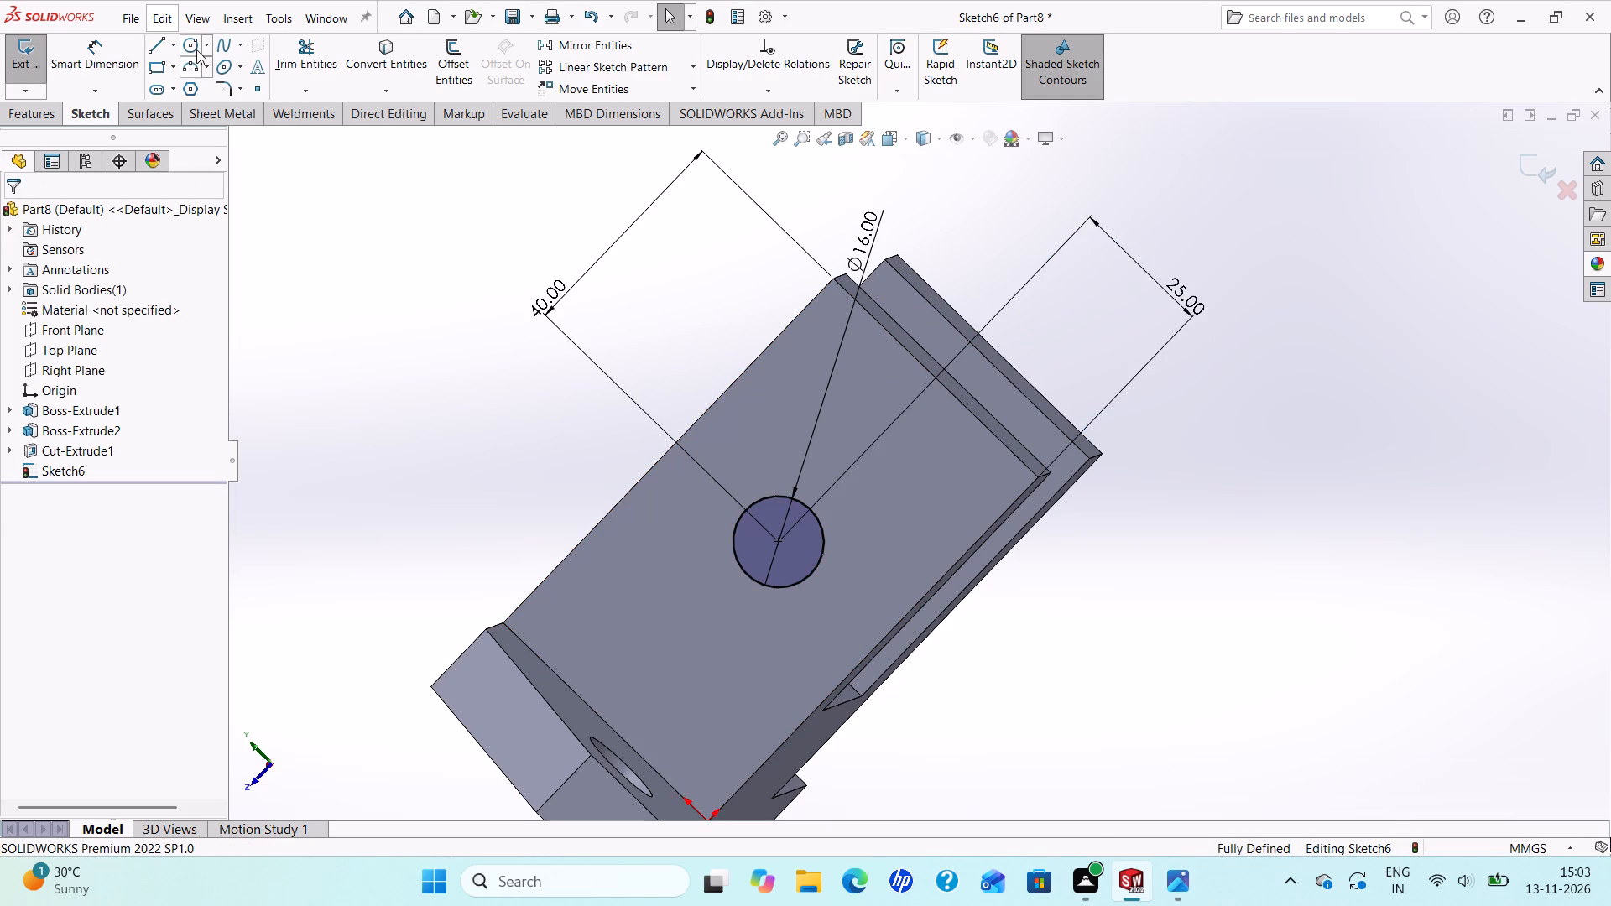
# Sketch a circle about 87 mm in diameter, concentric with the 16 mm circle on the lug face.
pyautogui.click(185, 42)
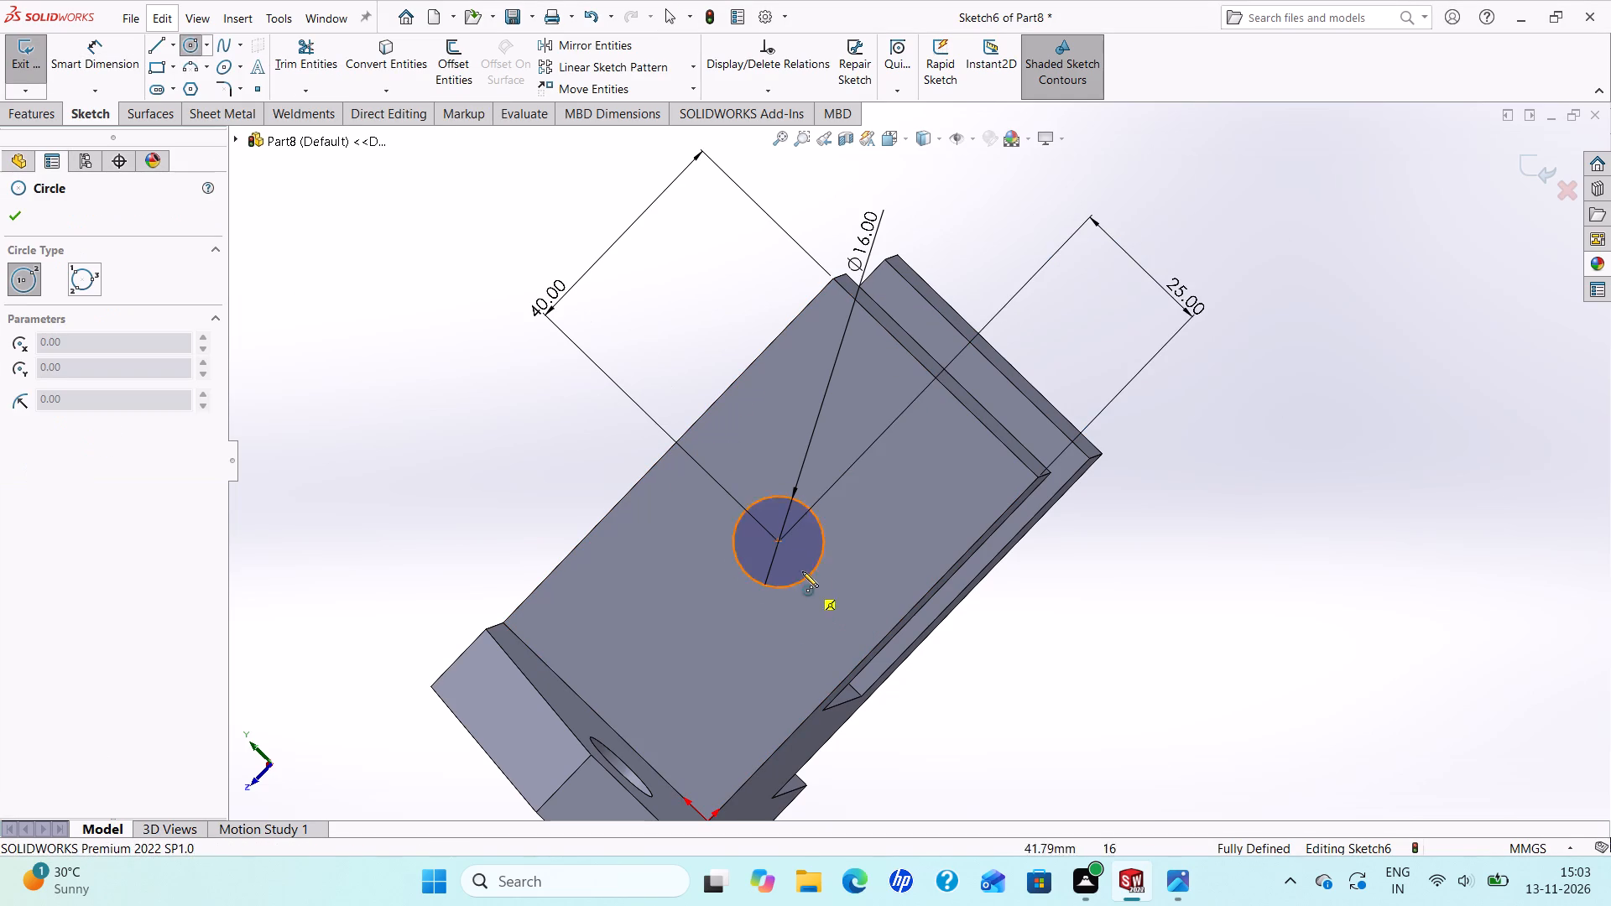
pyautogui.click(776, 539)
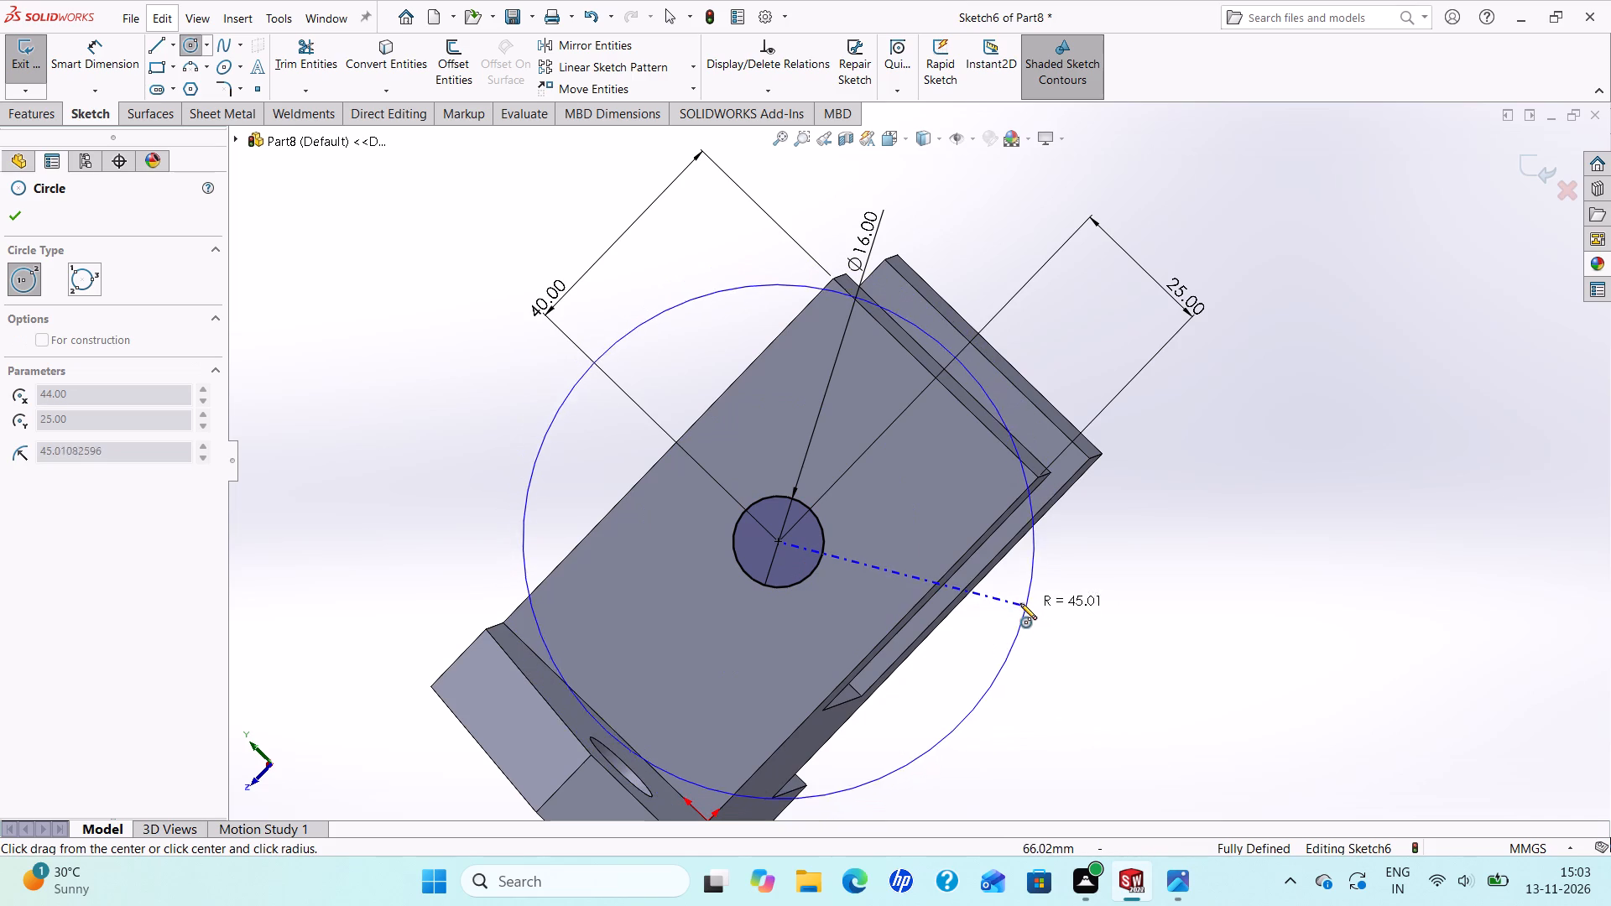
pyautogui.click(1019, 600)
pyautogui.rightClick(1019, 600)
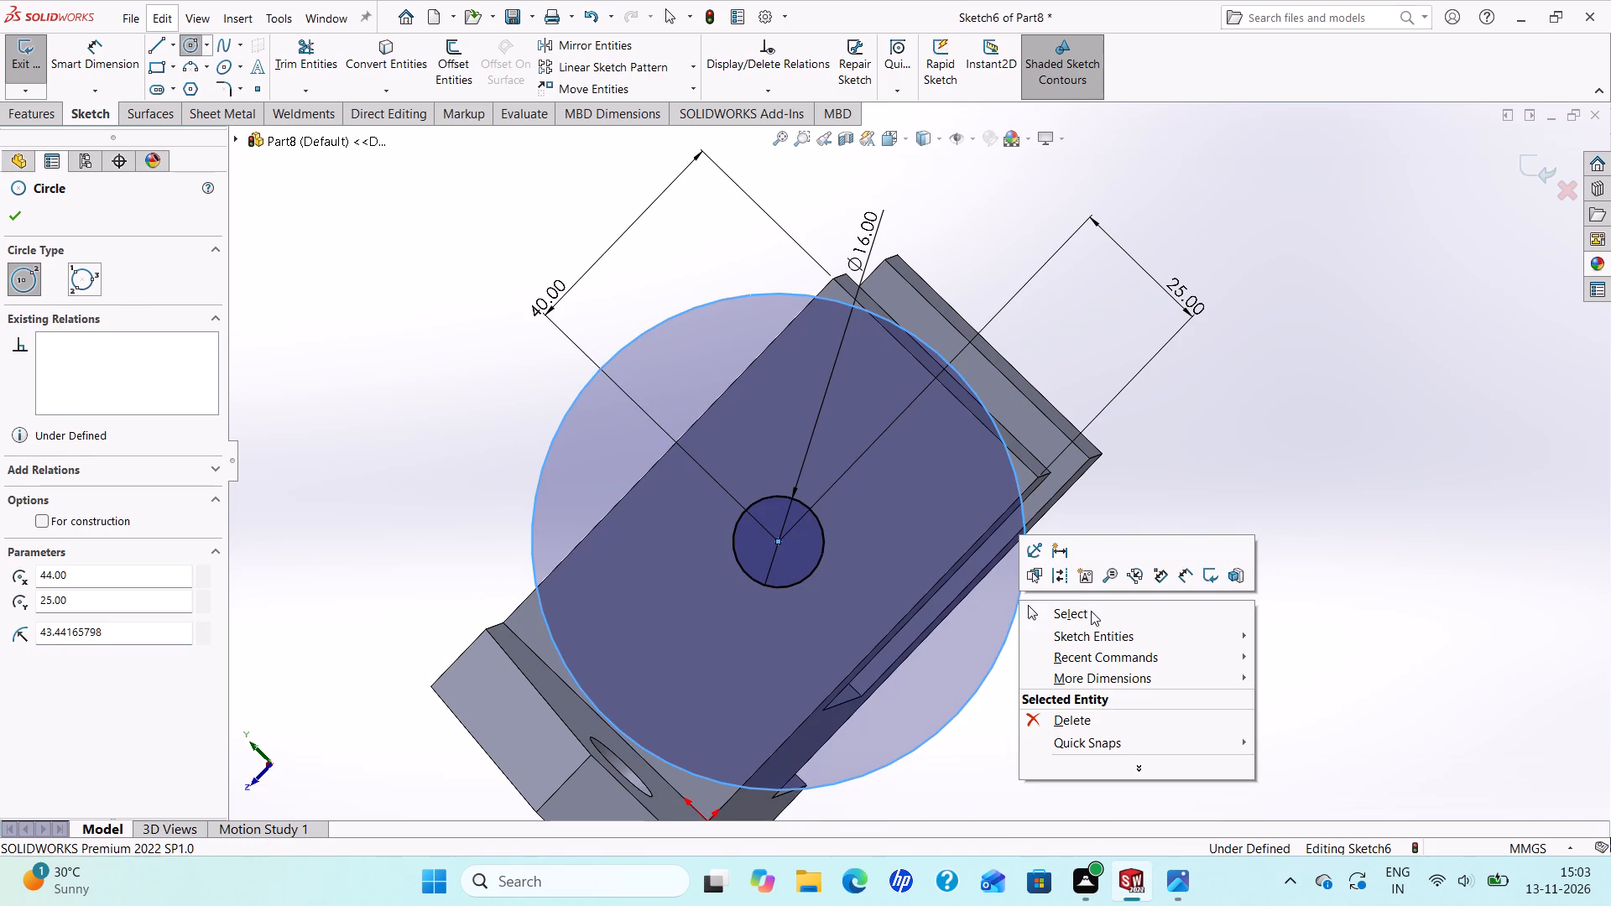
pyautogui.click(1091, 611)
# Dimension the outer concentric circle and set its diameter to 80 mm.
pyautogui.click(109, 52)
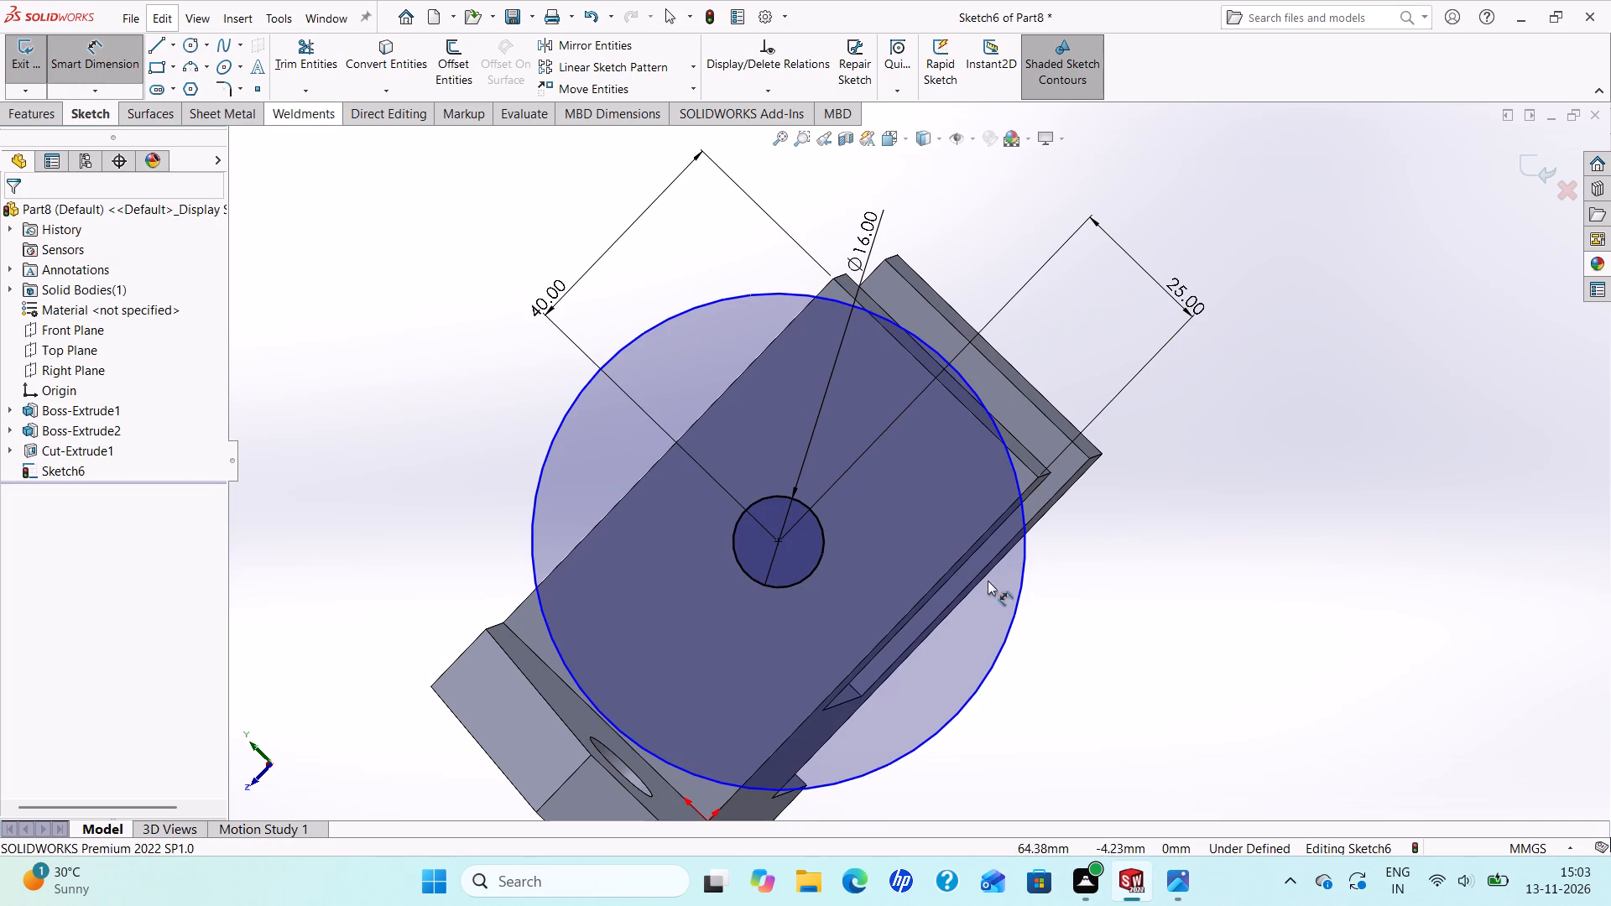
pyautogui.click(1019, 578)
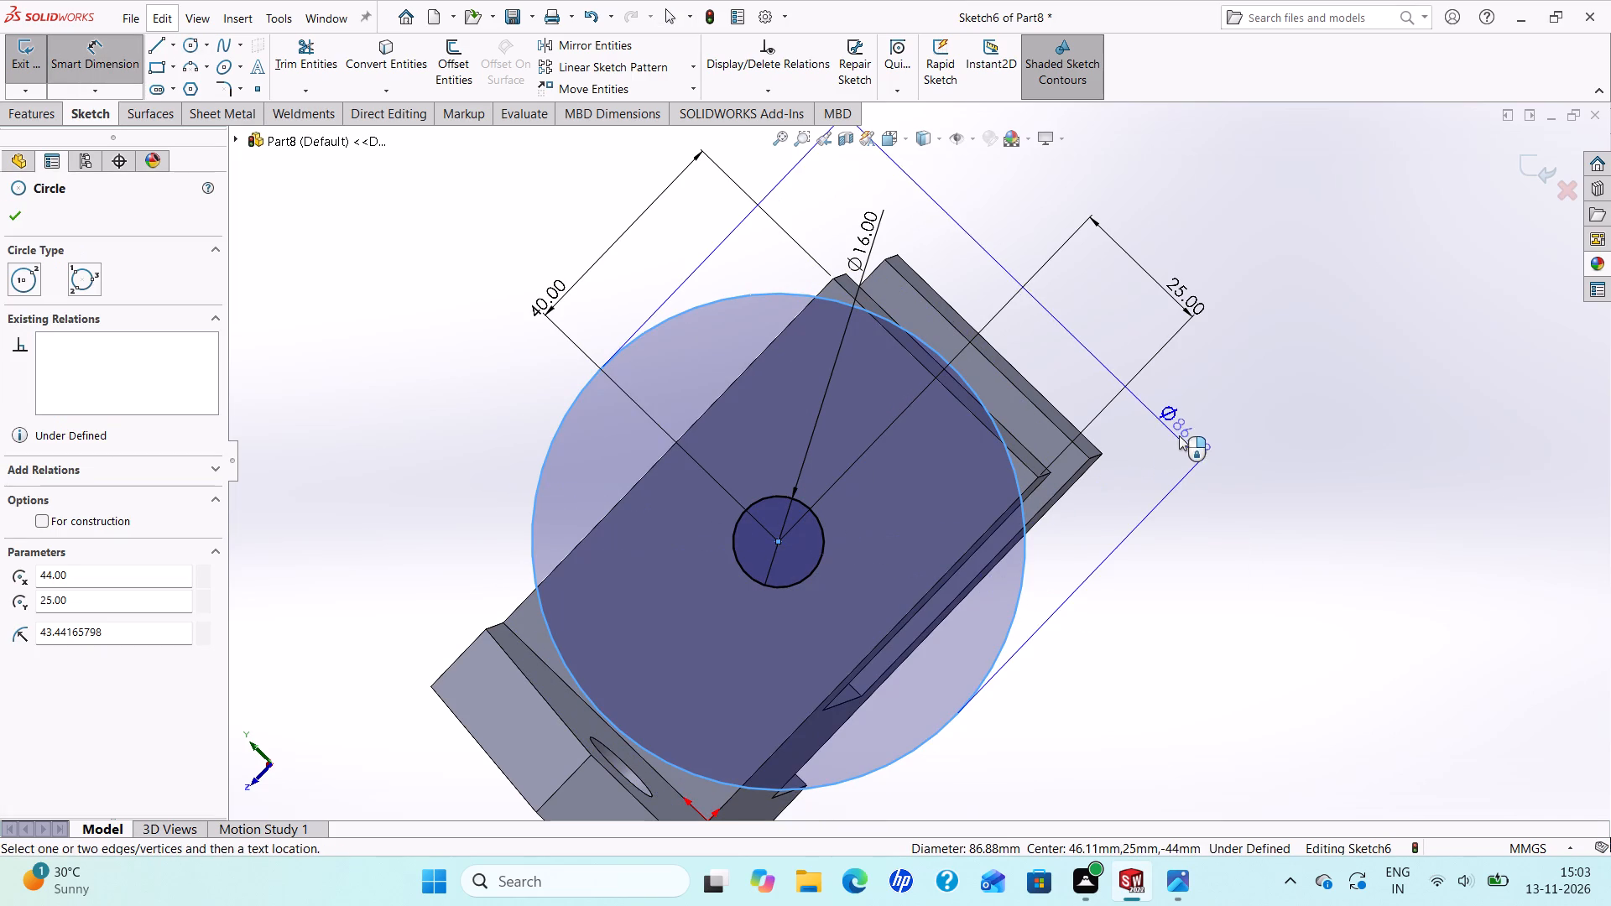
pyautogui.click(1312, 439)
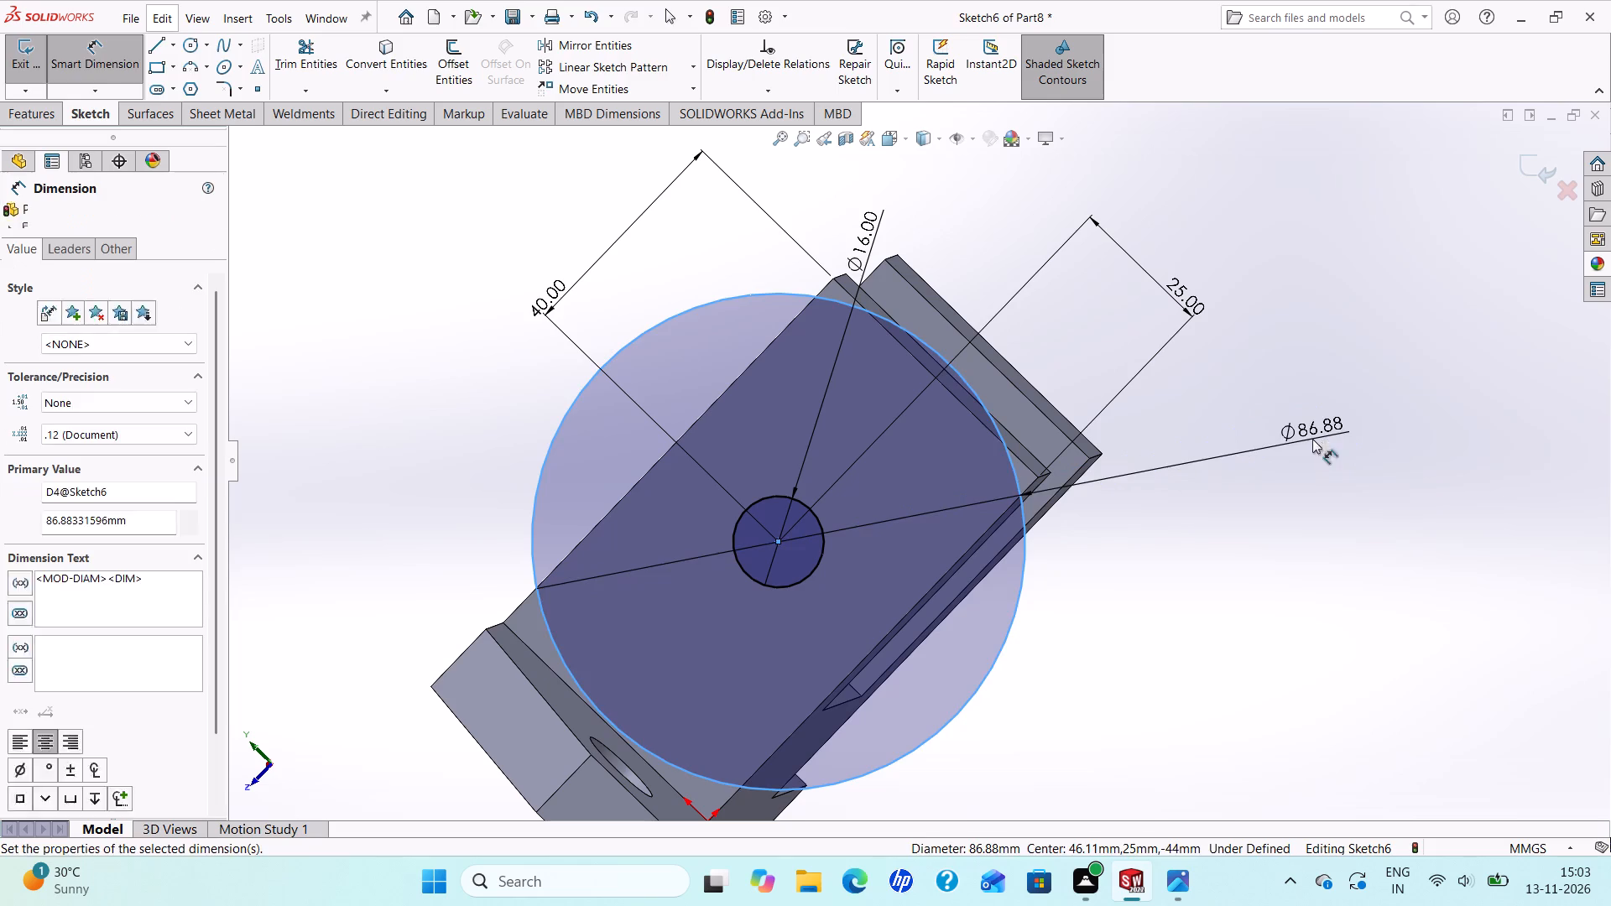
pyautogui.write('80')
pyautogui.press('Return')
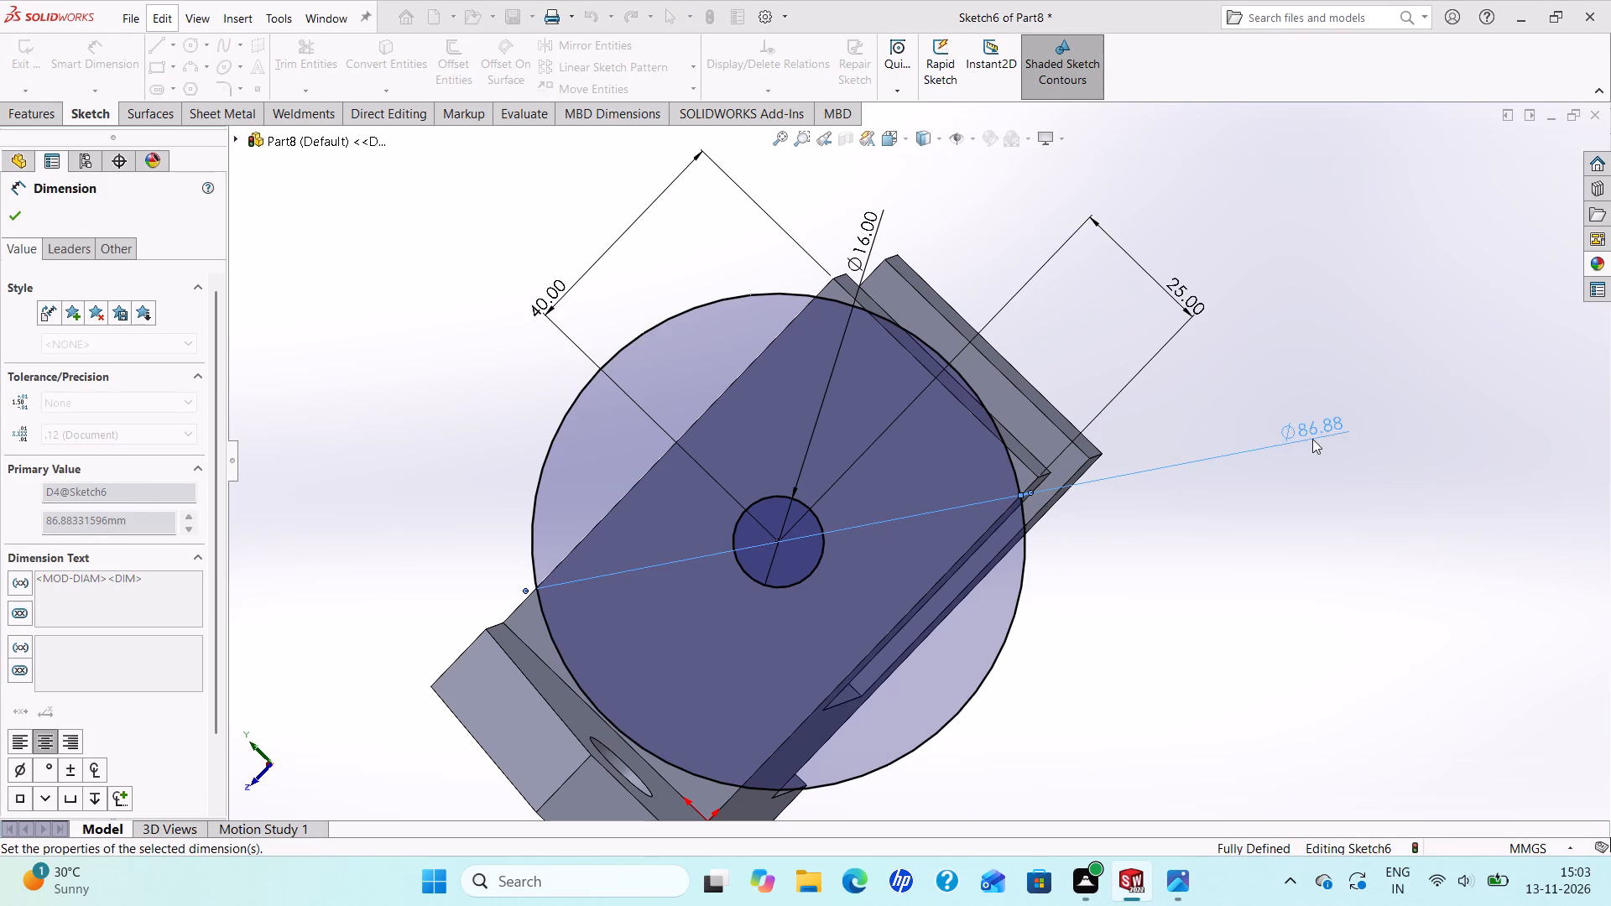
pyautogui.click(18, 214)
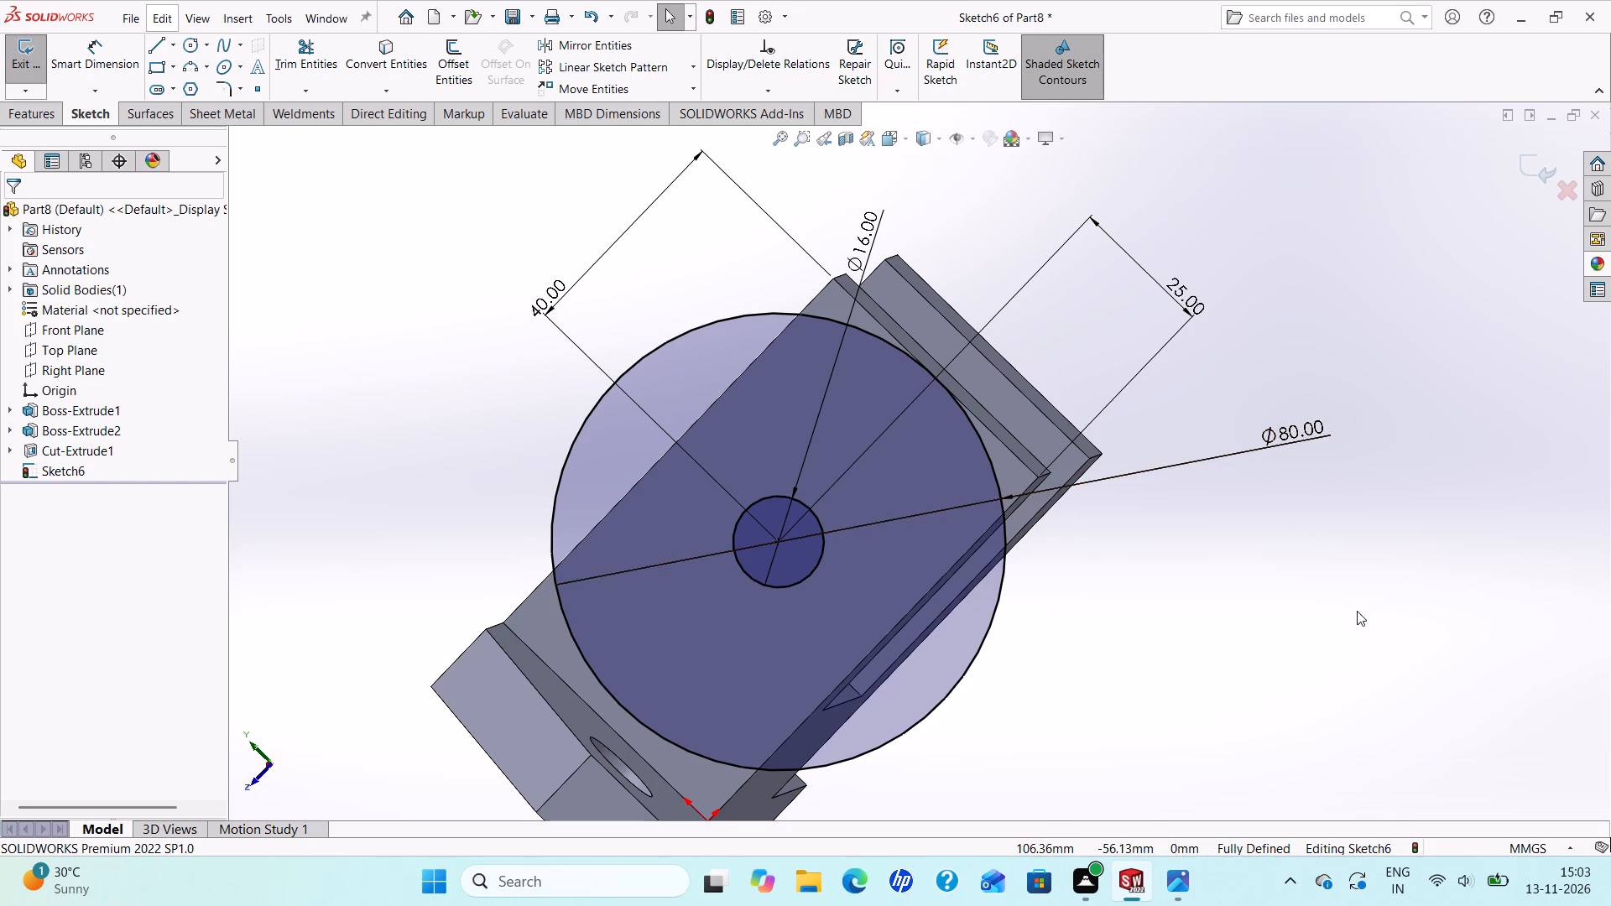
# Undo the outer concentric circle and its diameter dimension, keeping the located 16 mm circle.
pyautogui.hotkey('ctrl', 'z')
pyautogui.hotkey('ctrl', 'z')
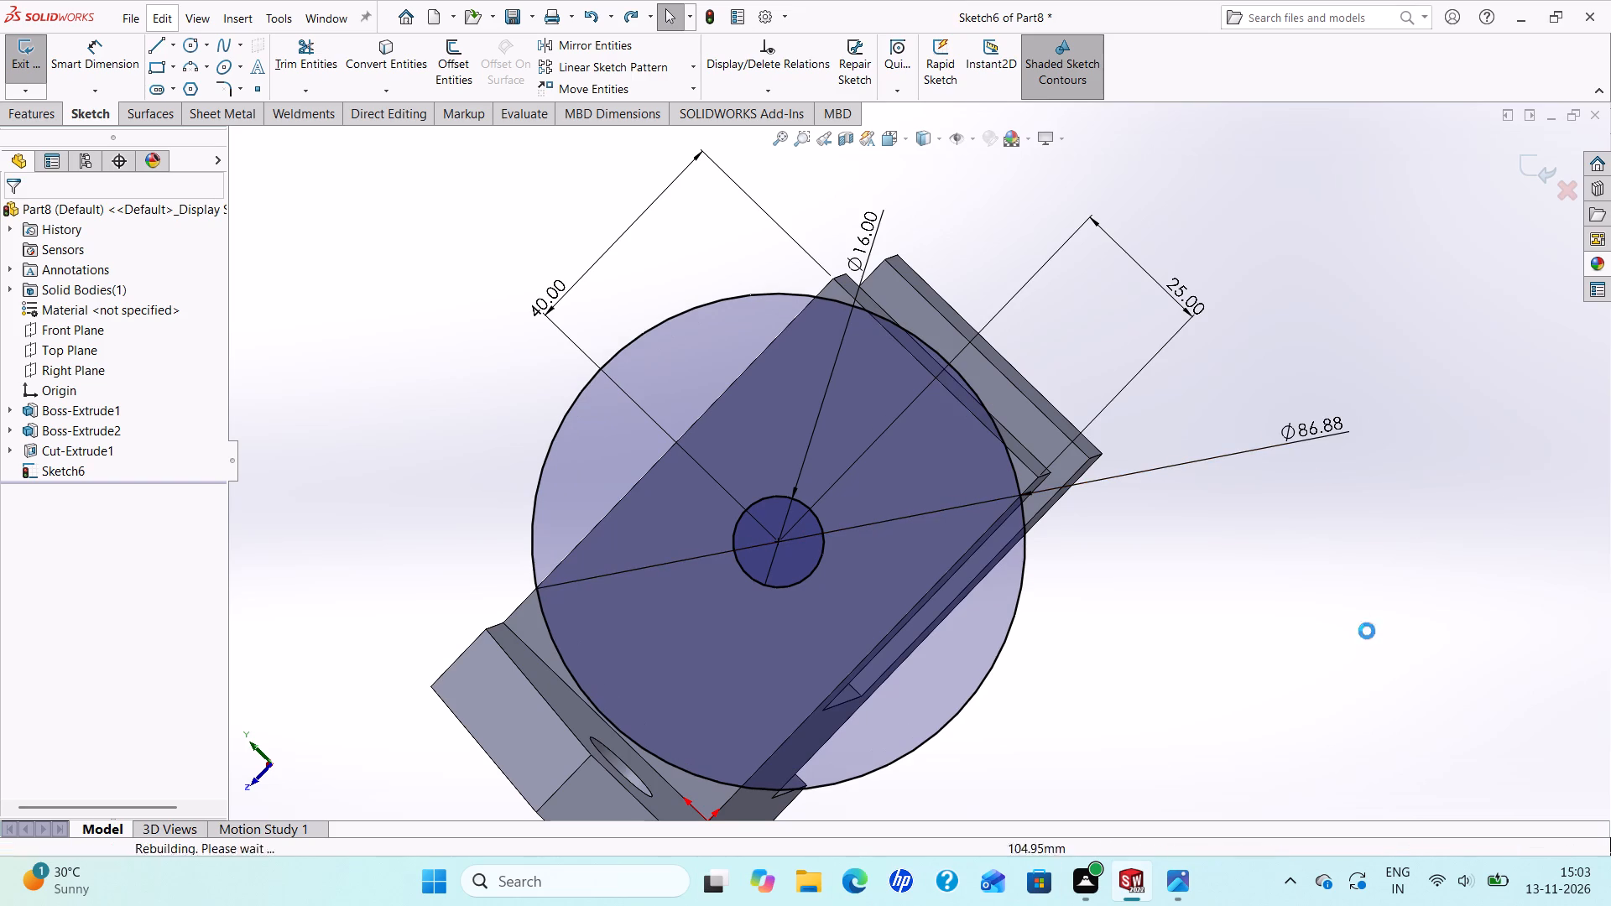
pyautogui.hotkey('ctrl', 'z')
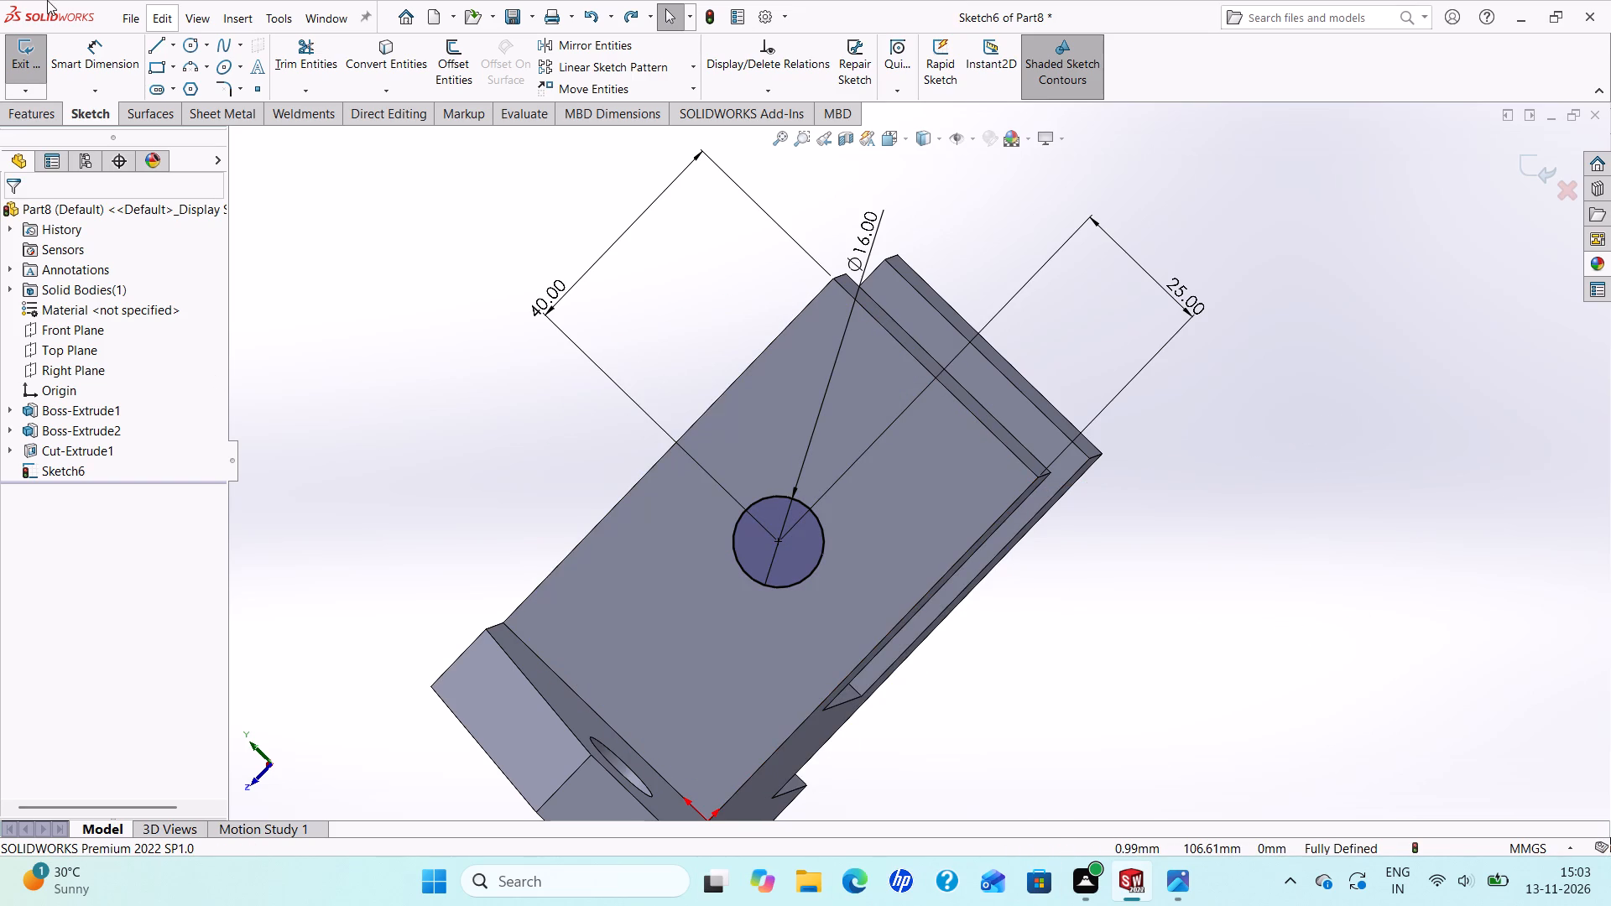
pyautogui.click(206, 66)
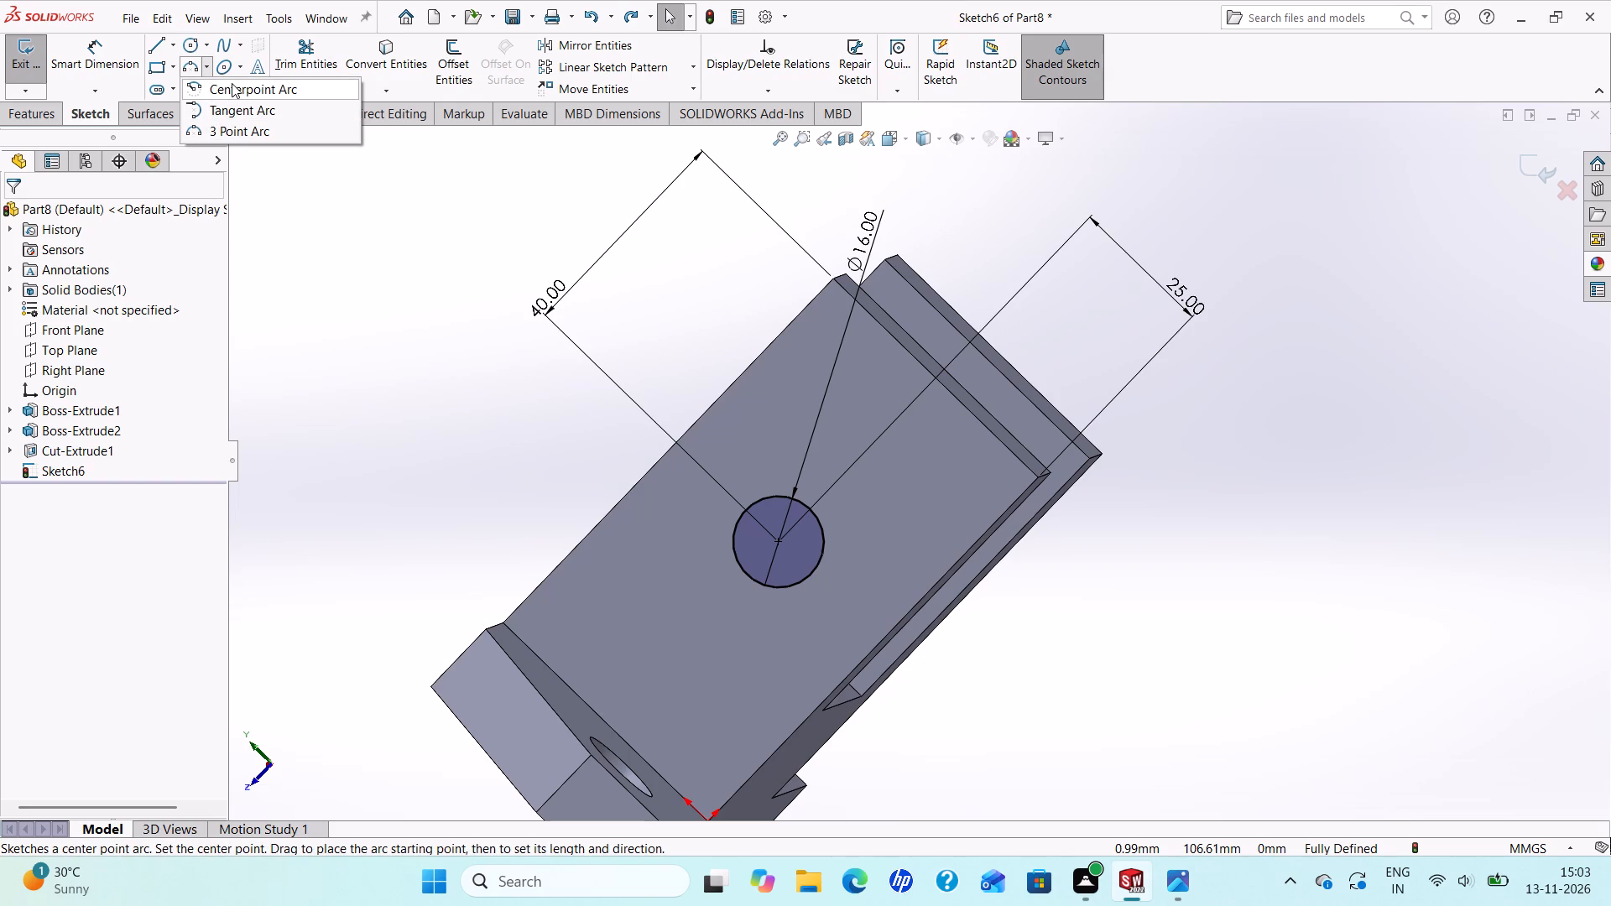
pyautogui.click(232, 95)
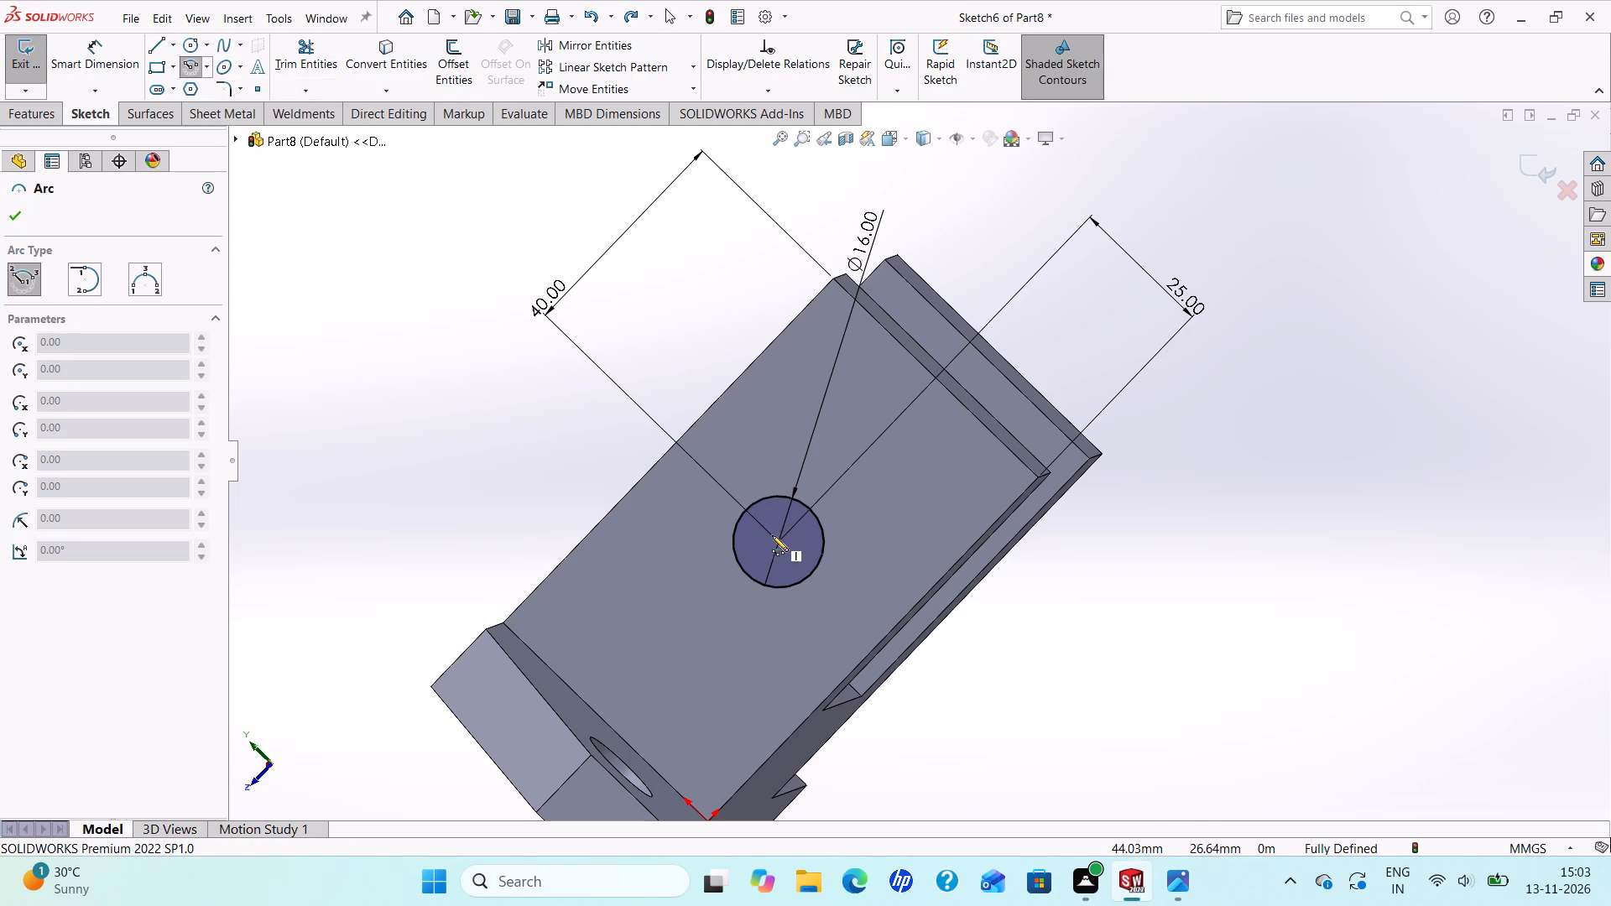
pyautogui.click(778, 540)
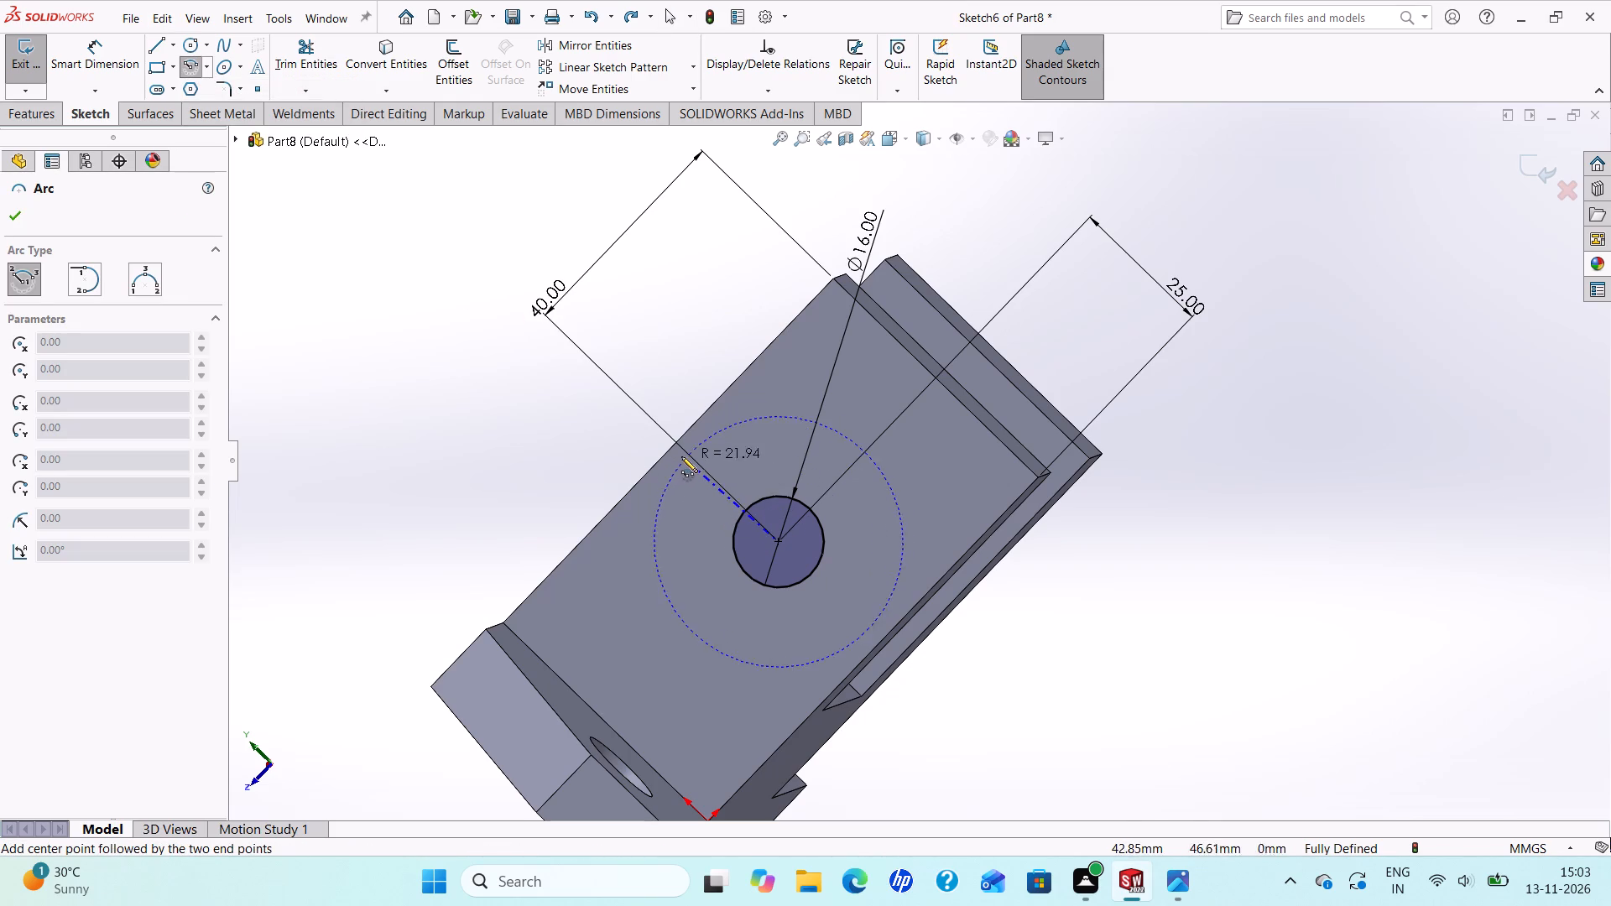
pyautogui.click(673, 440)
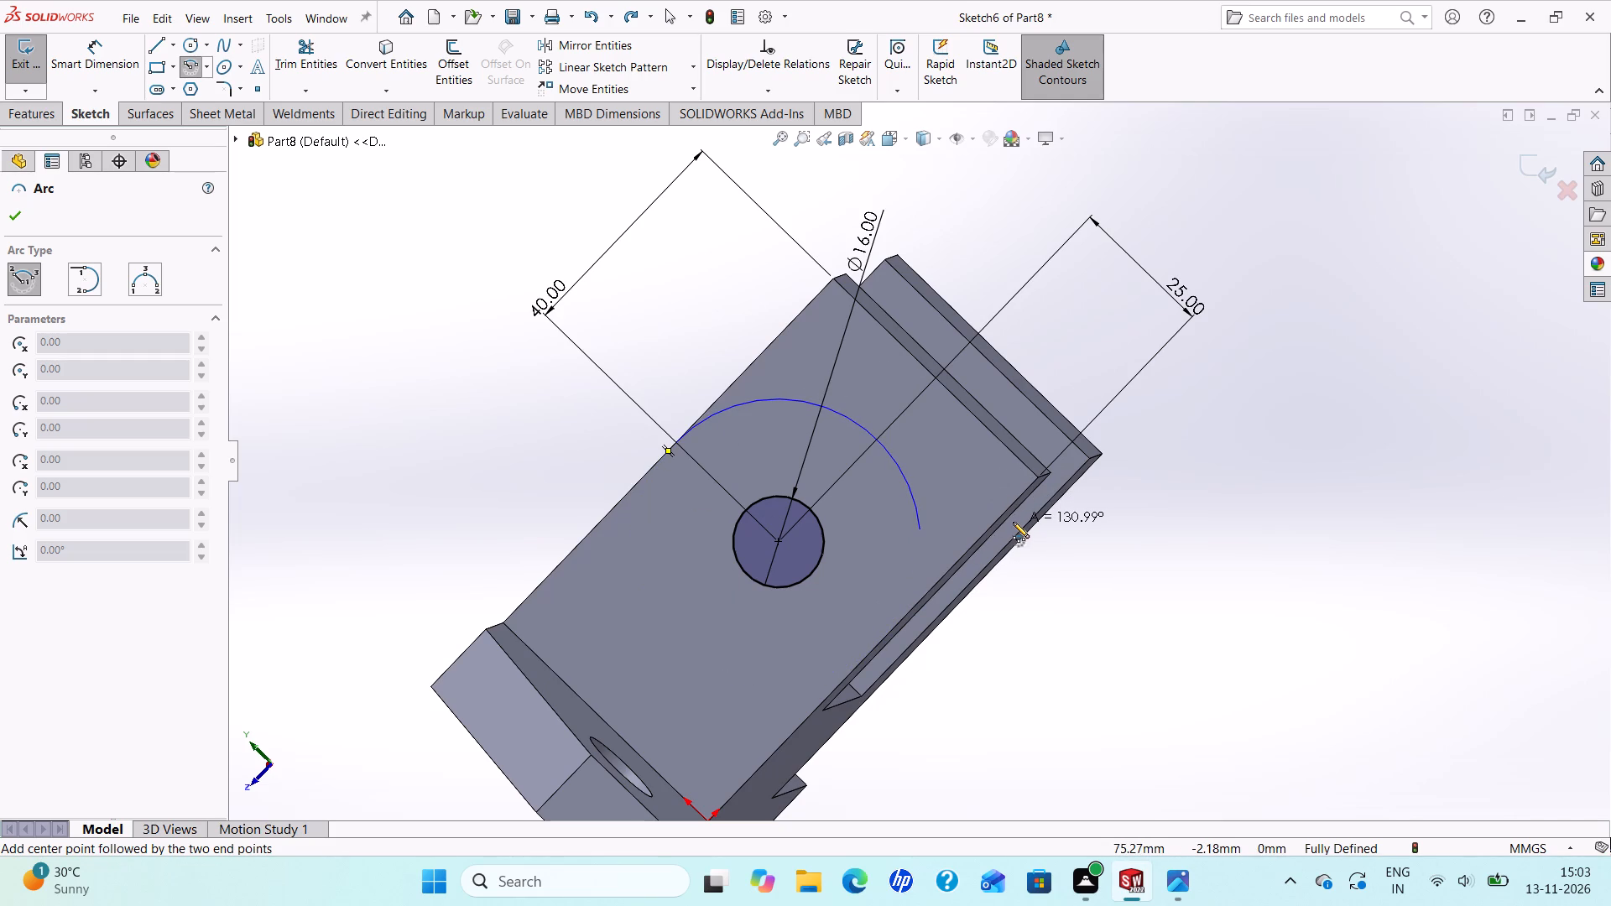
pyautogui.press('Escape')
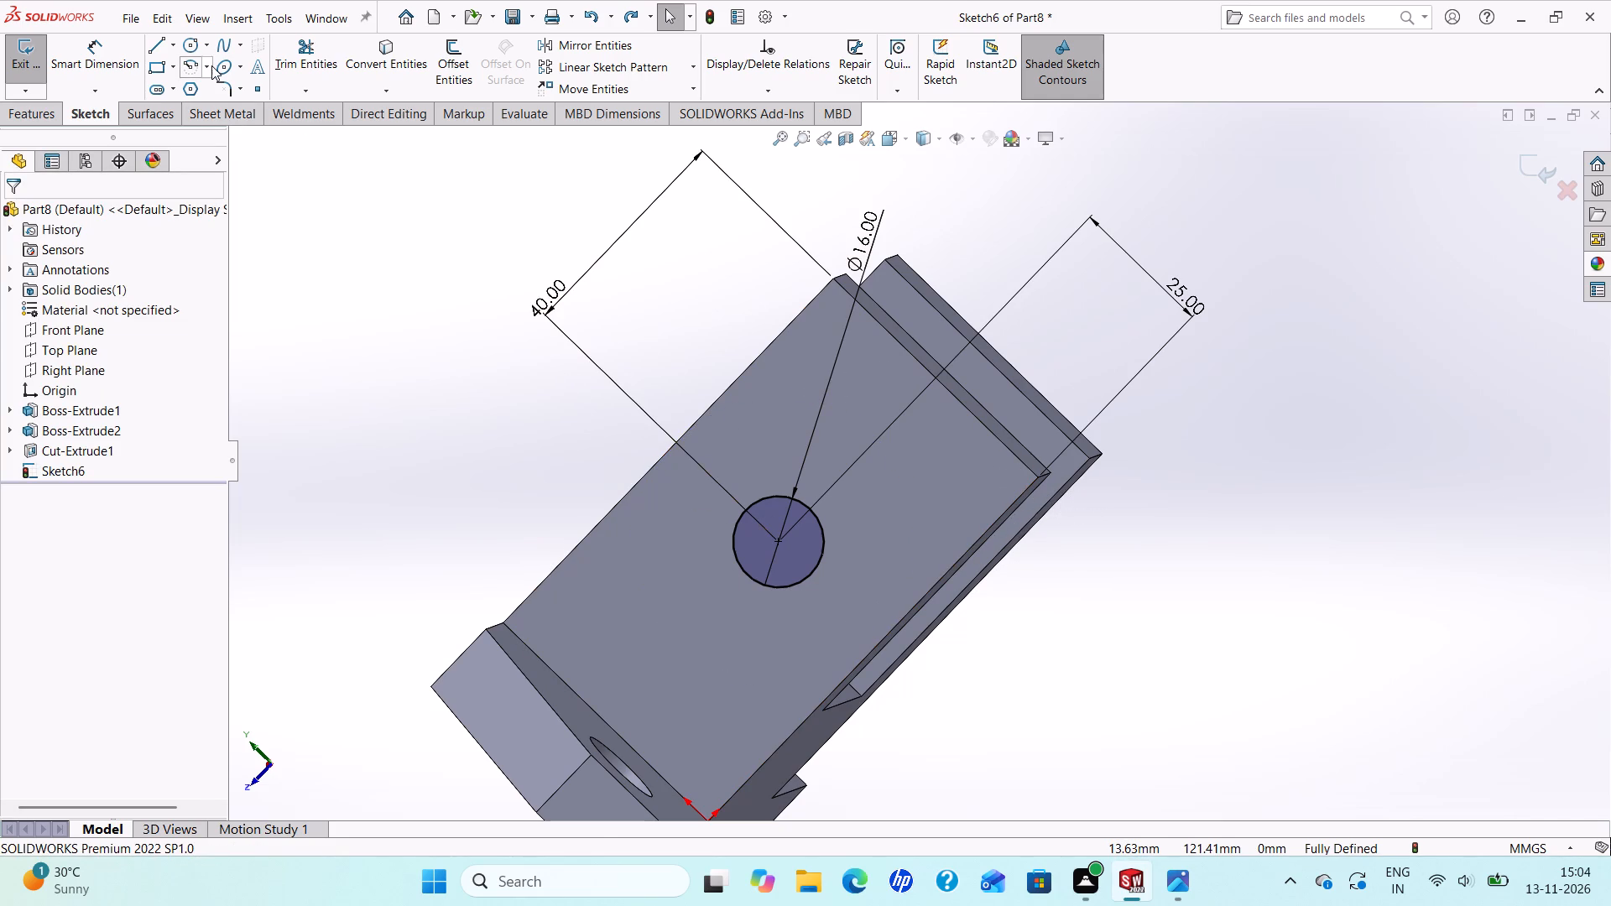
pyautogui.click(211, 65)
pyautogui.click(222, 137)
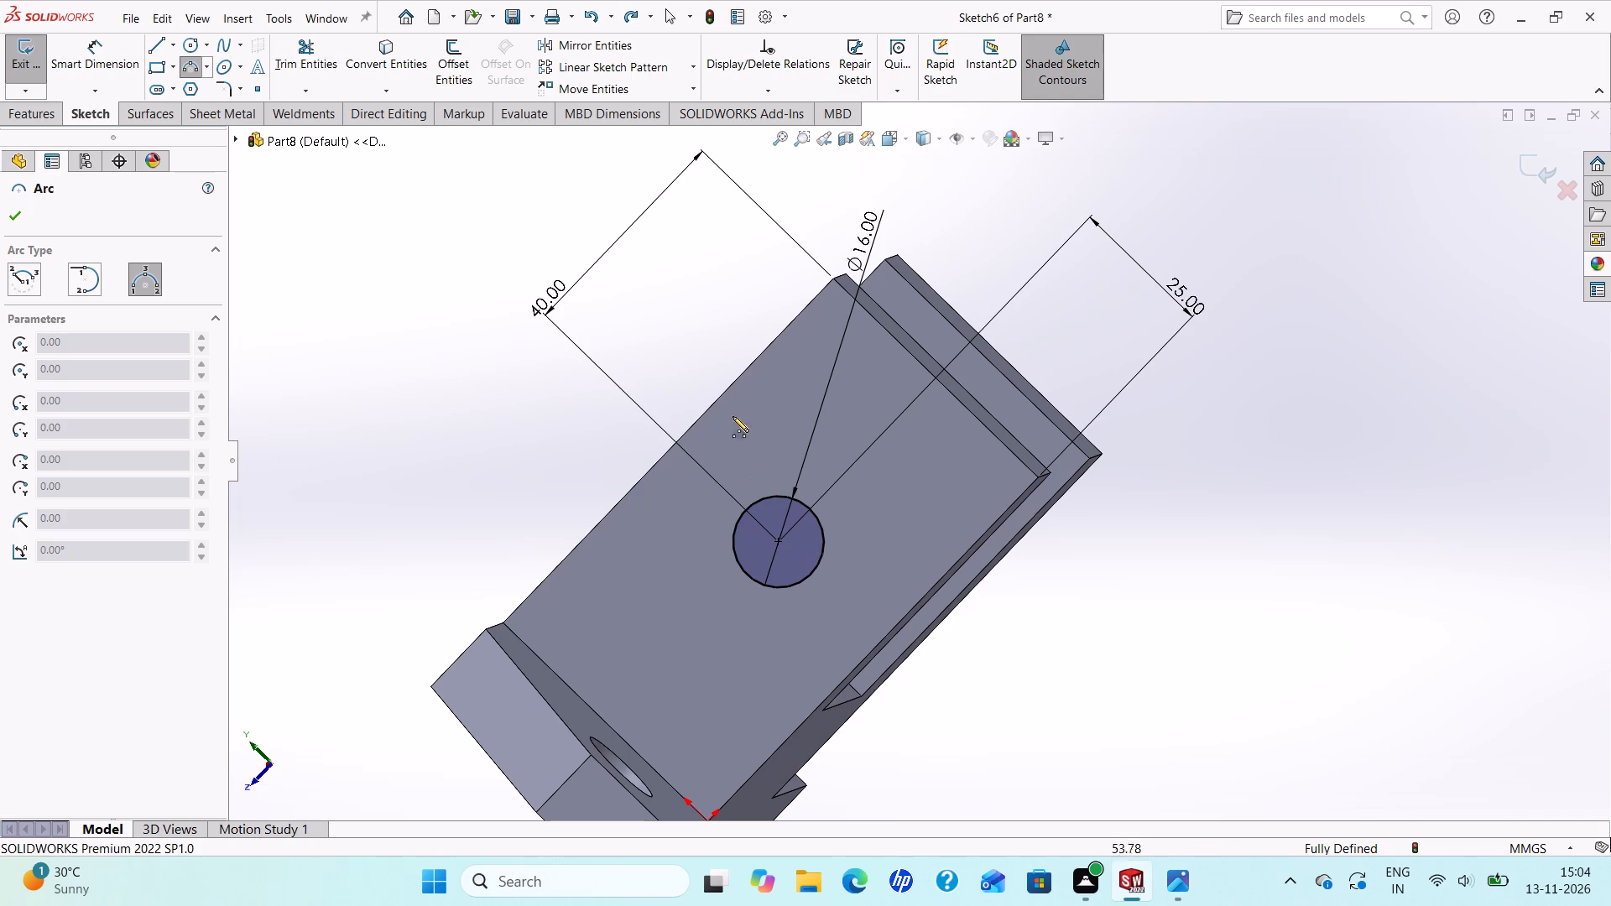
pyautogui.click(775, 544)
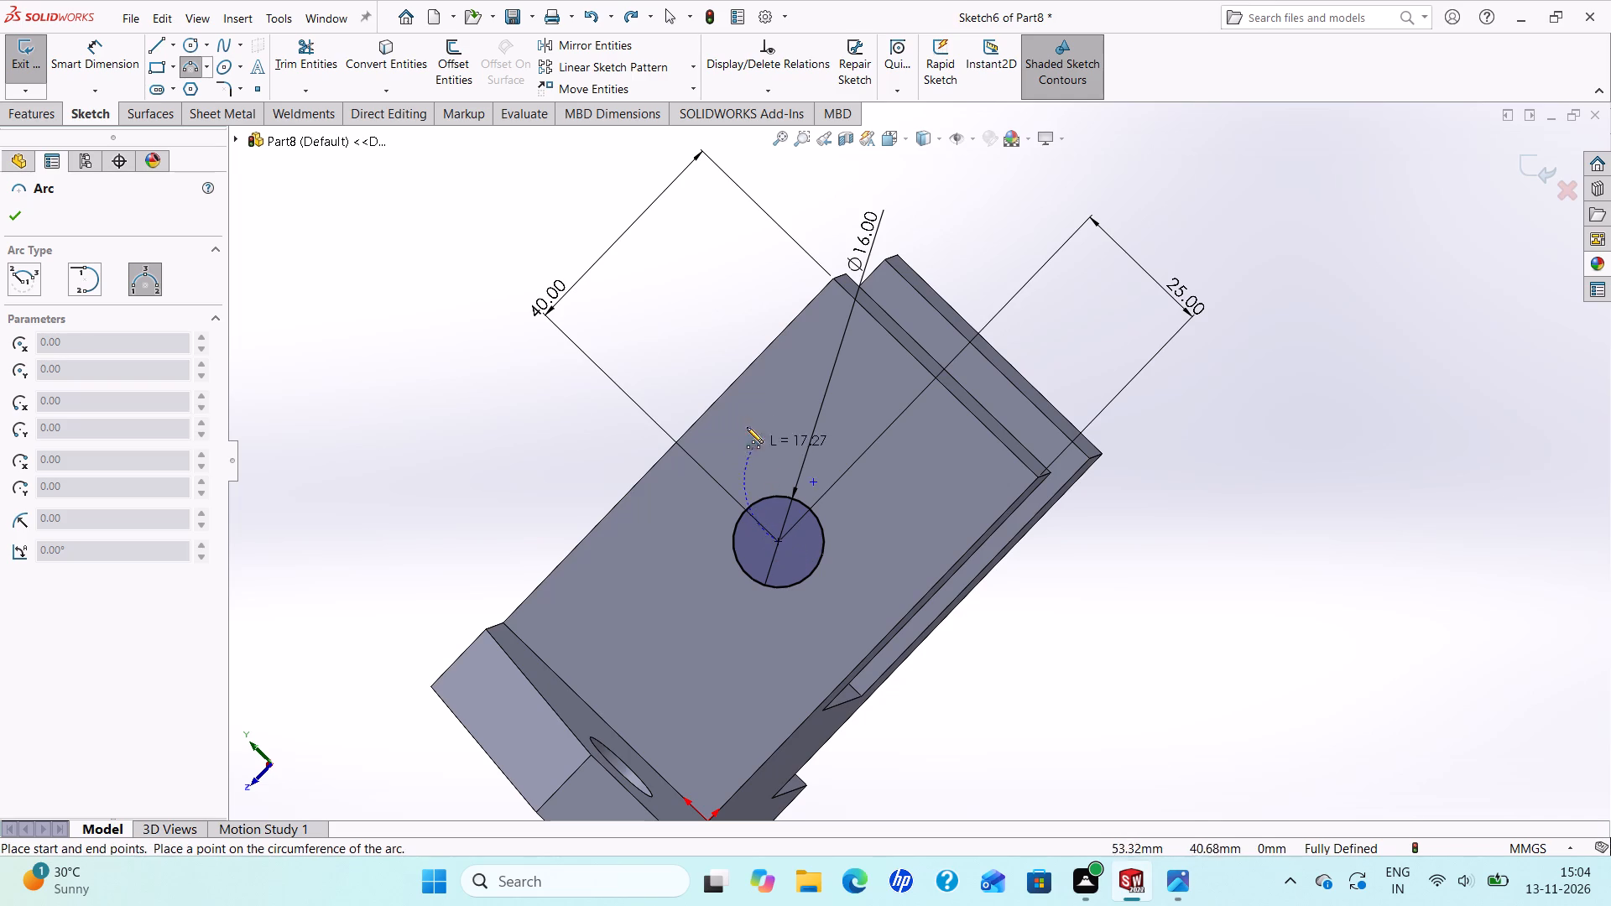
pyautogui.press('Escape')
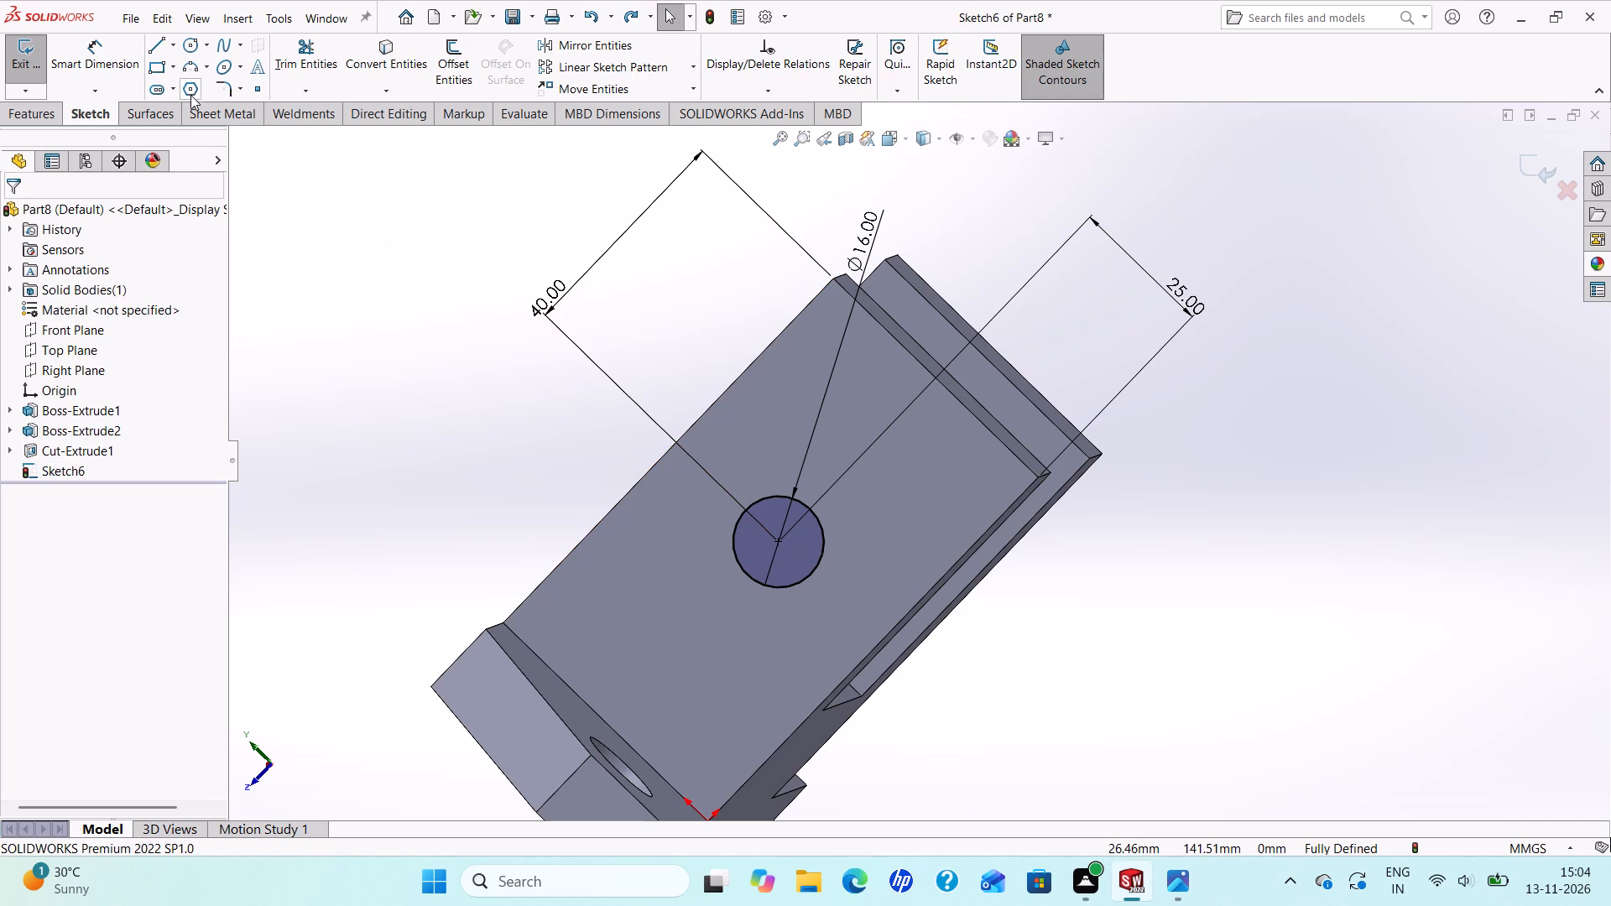
# Sketch a 3-point arc of about 25 mm radius between the lug's two long edges, bulging toward the free end.
pyautogui.click(190, 68)
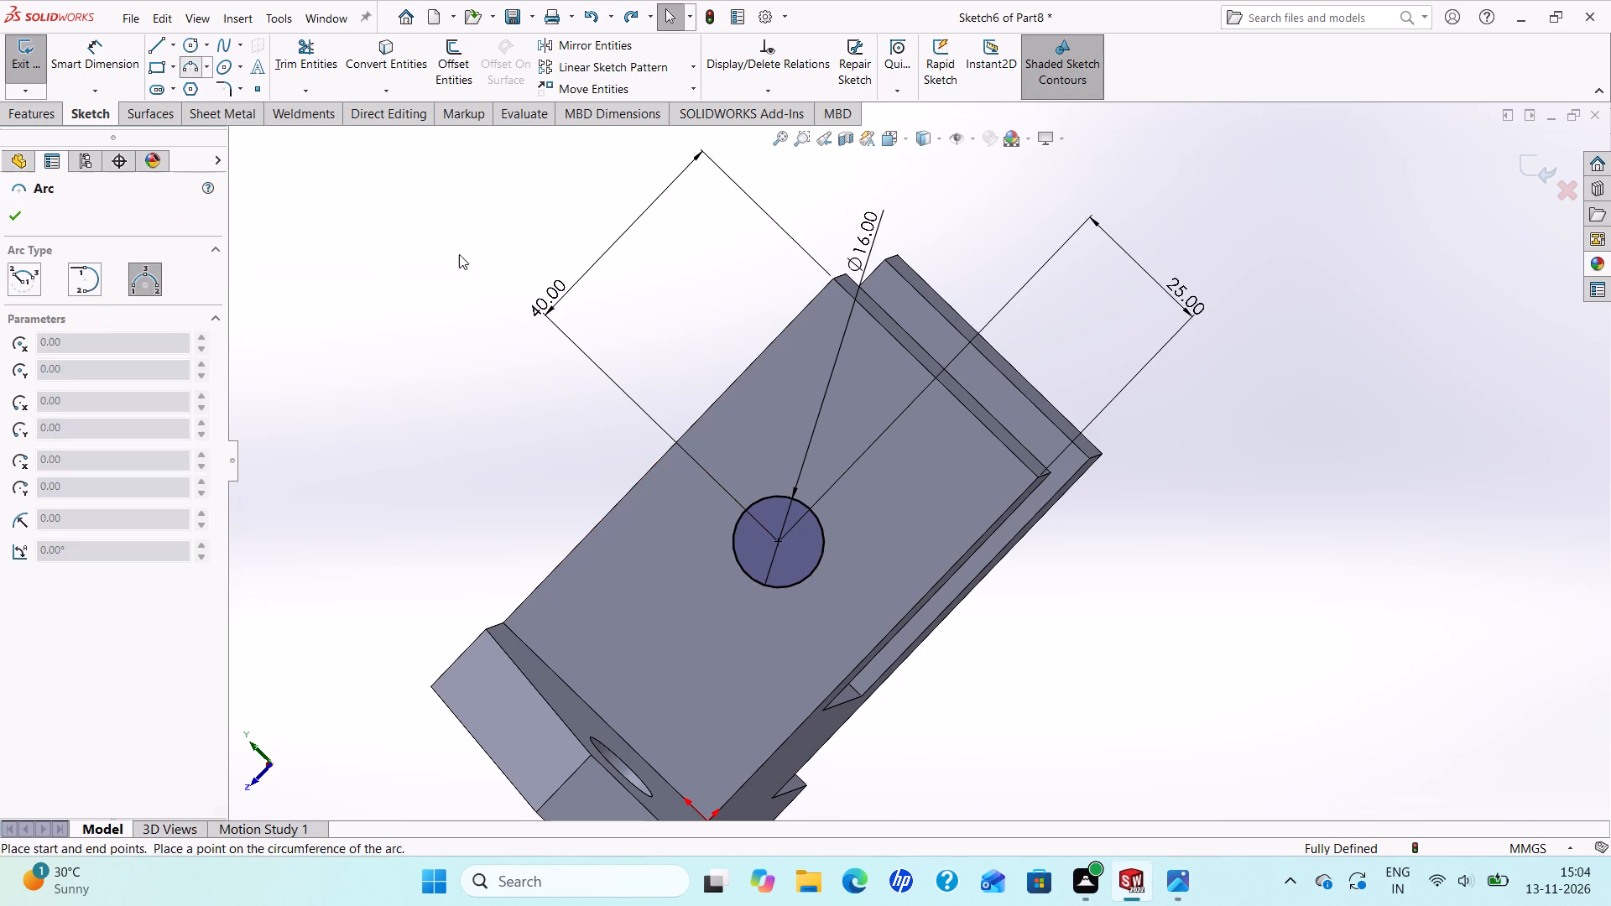
pyautogui.click(738, 377)
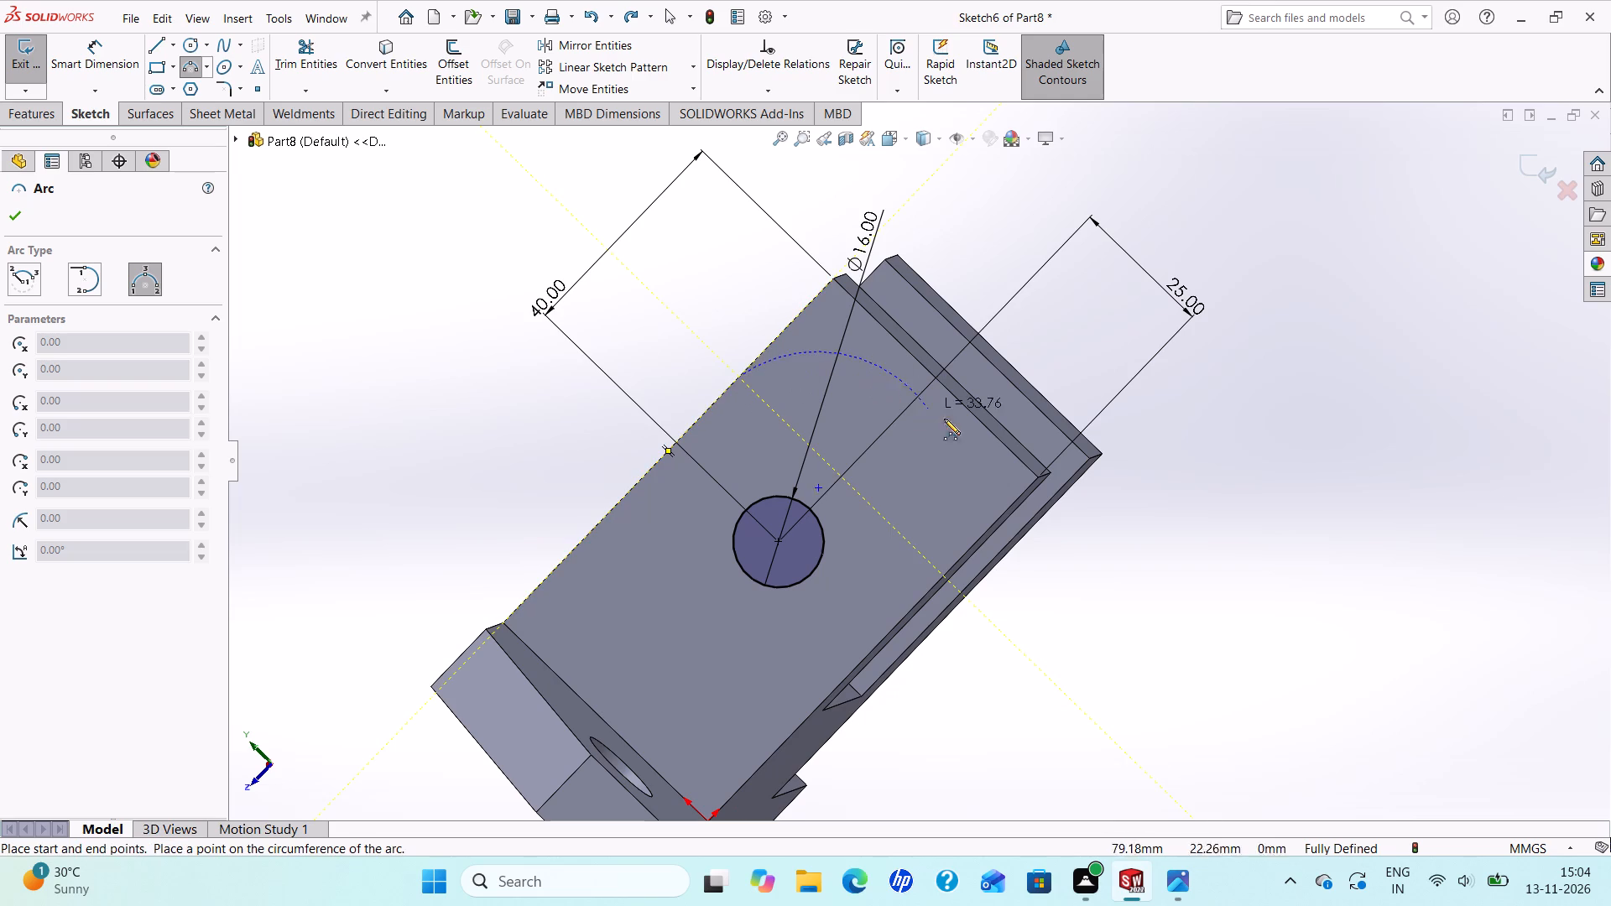
pyautogui.click(941, 572)
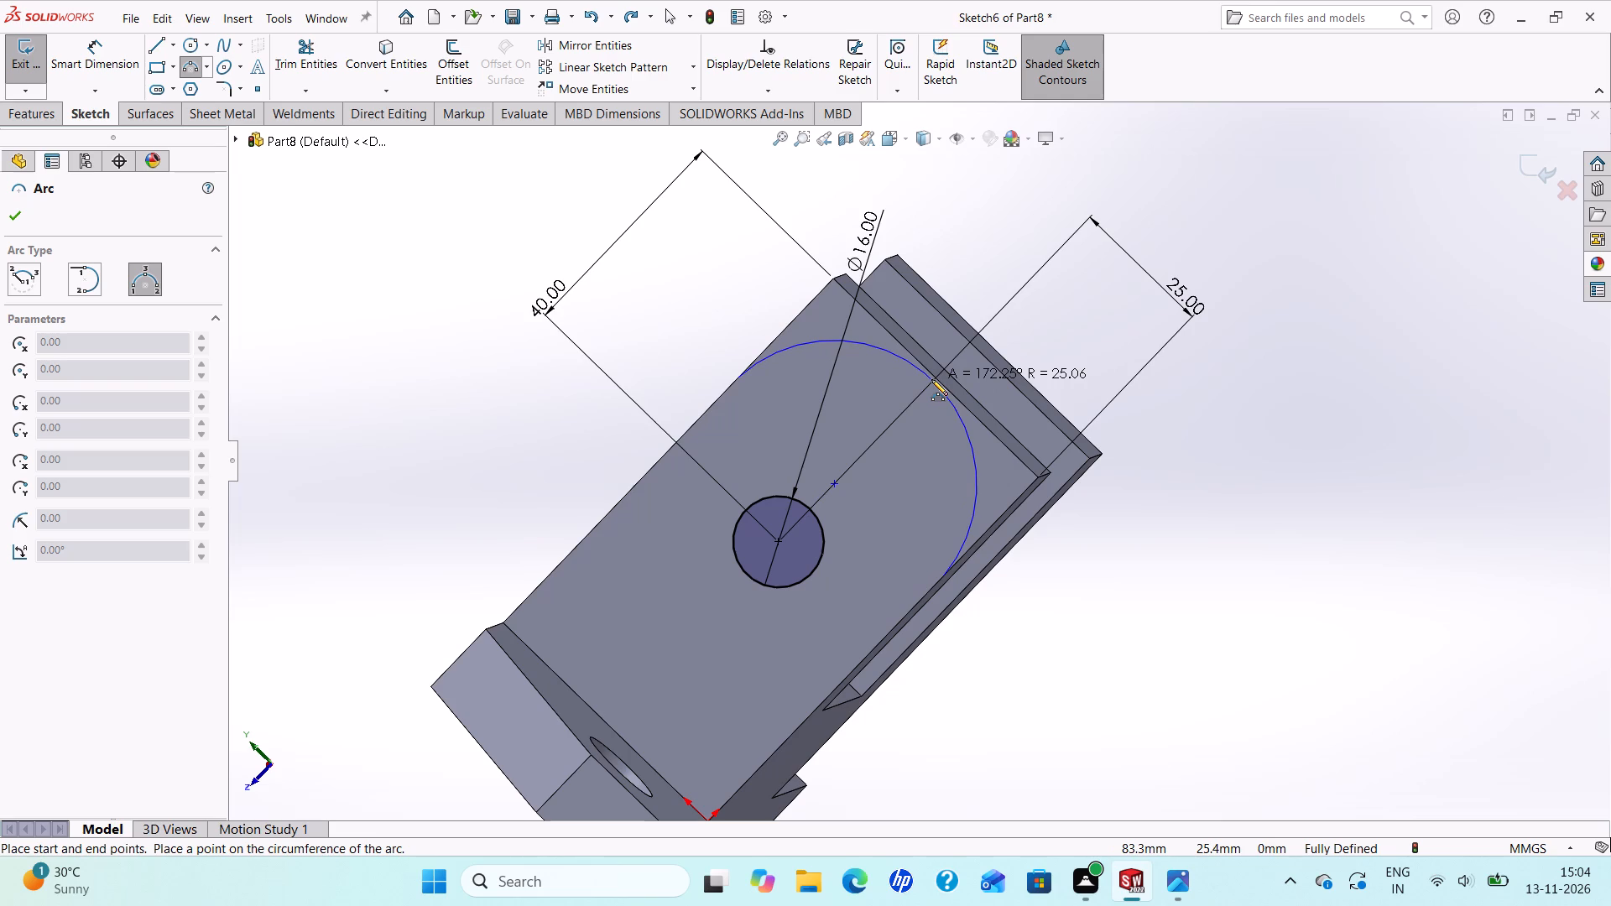
pyautogui.click(936, 375)
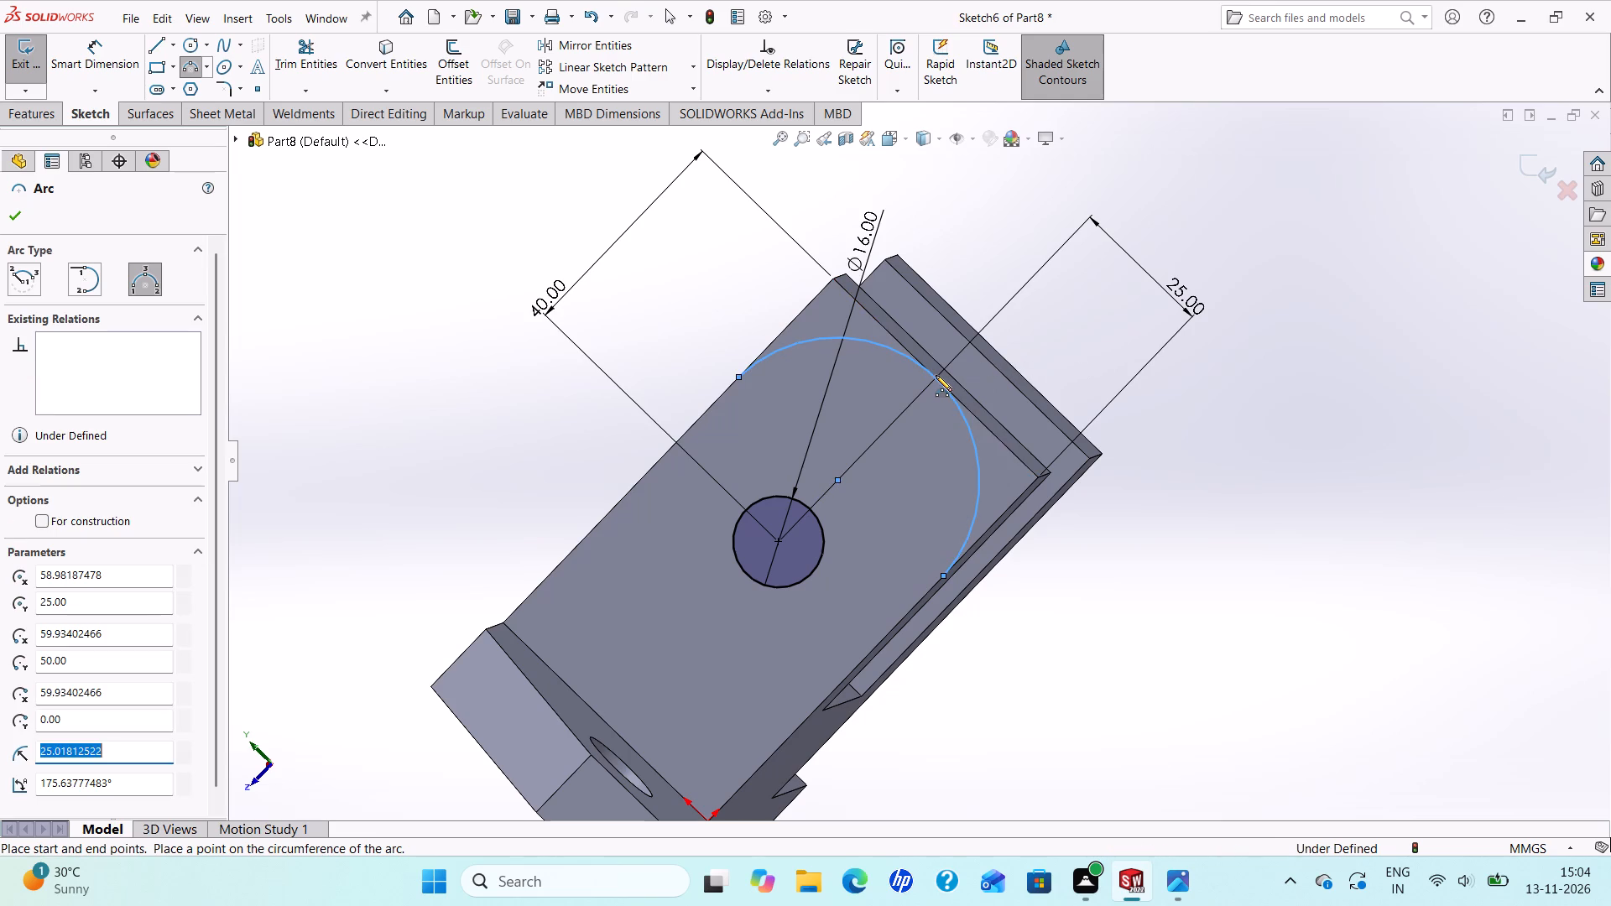
pyautogui.rightClick(936, 375)
pyautogui.click(977, 387)
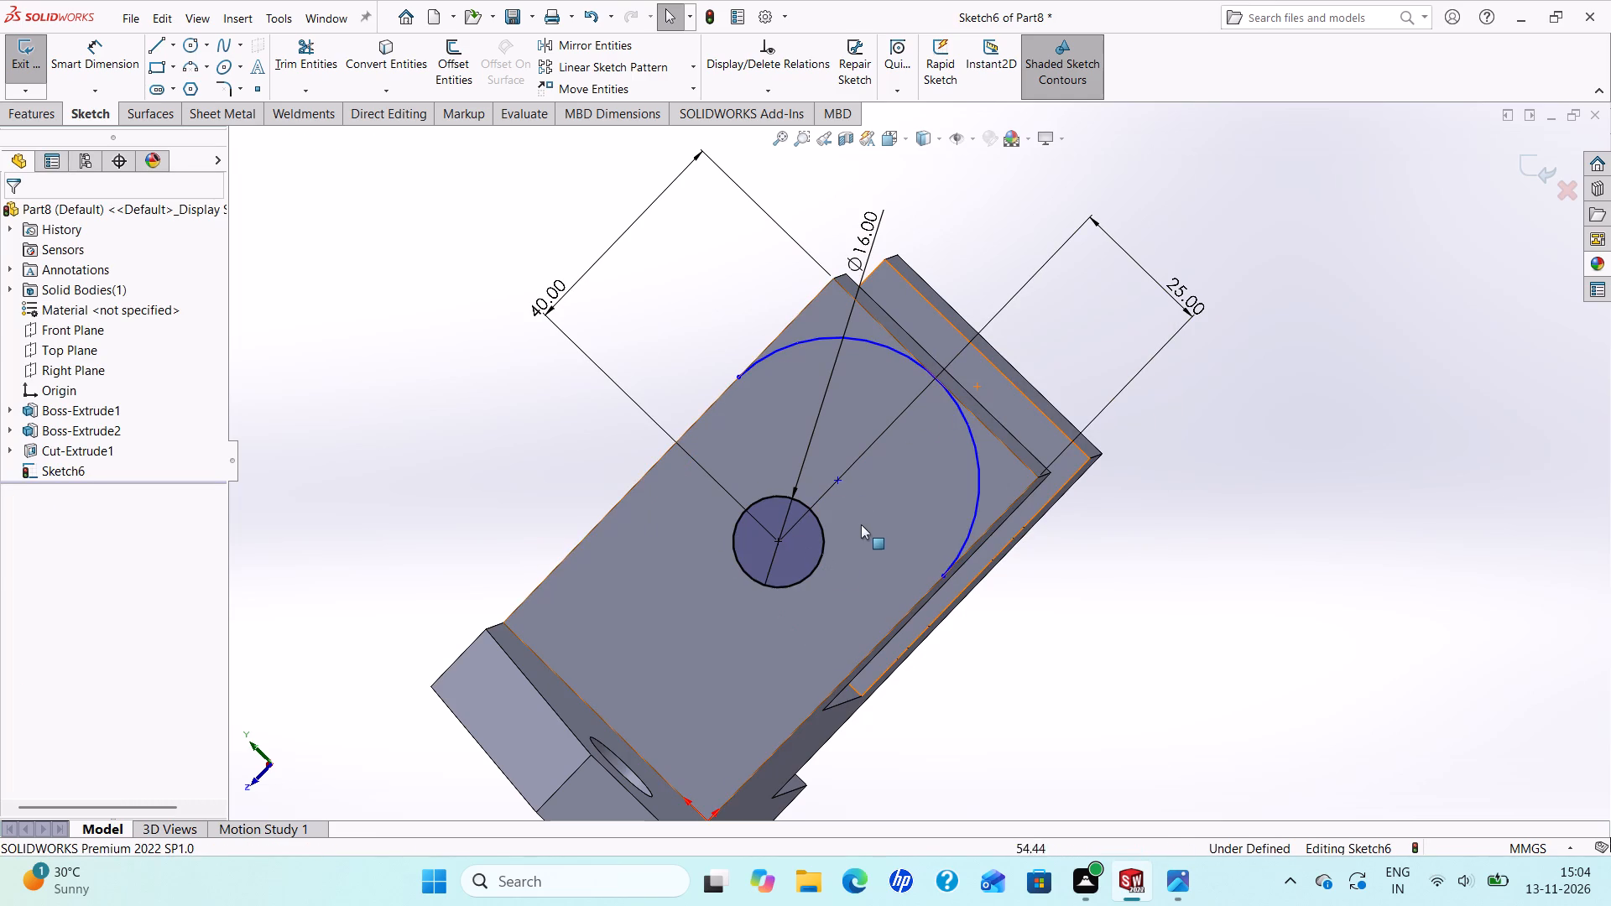
# Dimension the 3-point arc on the lug face and set its radius to 40 mm.
pyautogui.scroll(-3, 847, 471)
pyautogui.scroll(4, 852, 517)
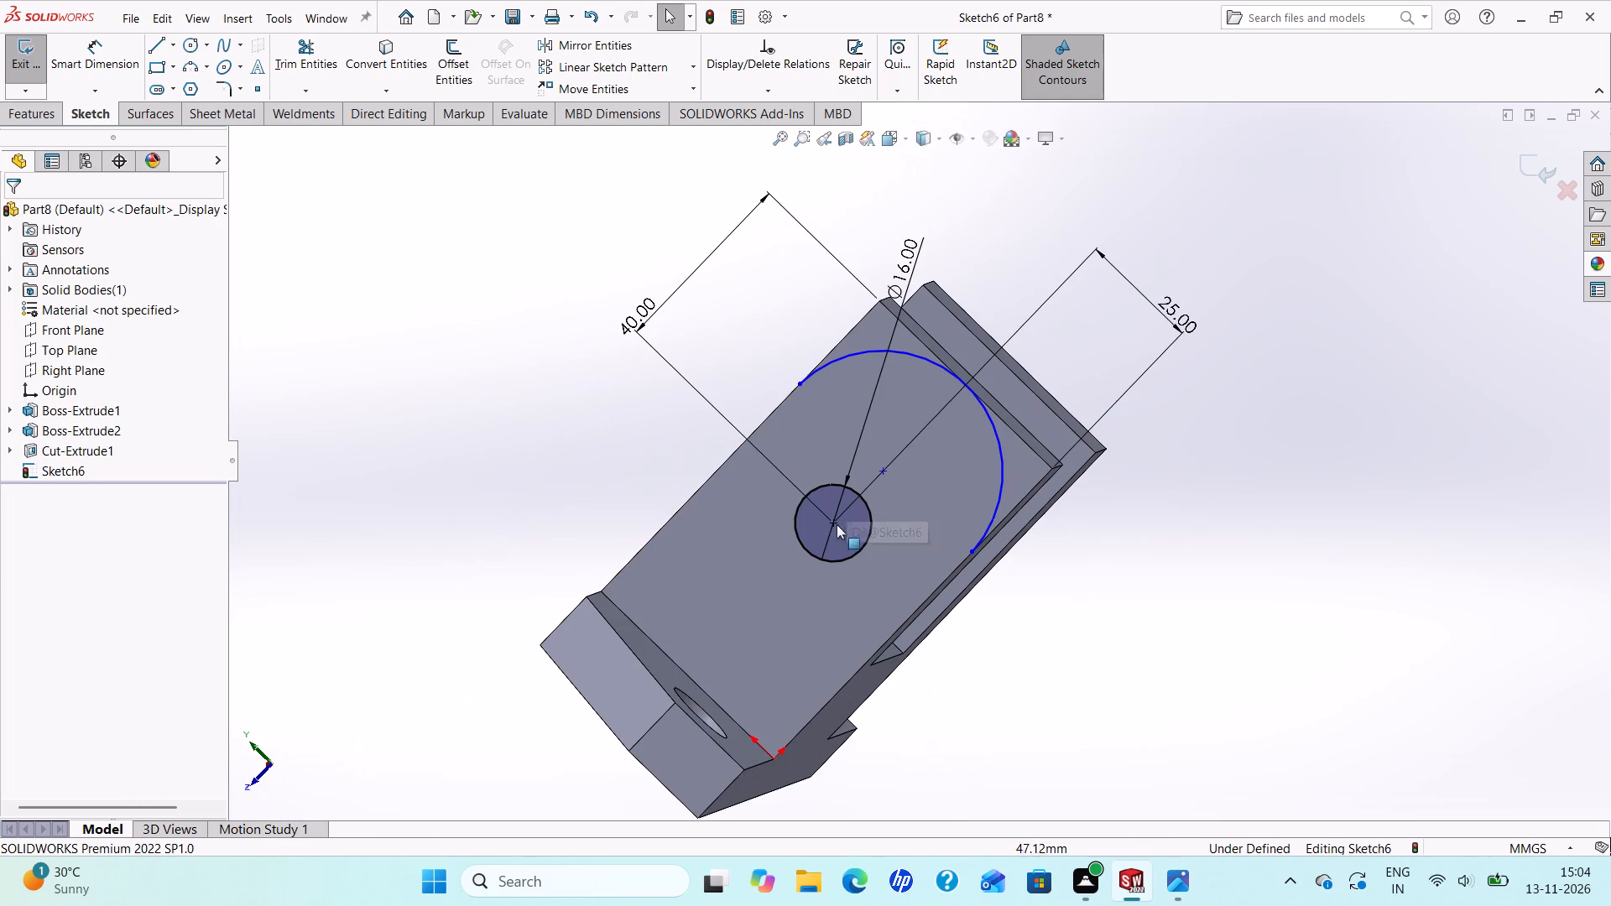
pyautogui.click(115, 52)
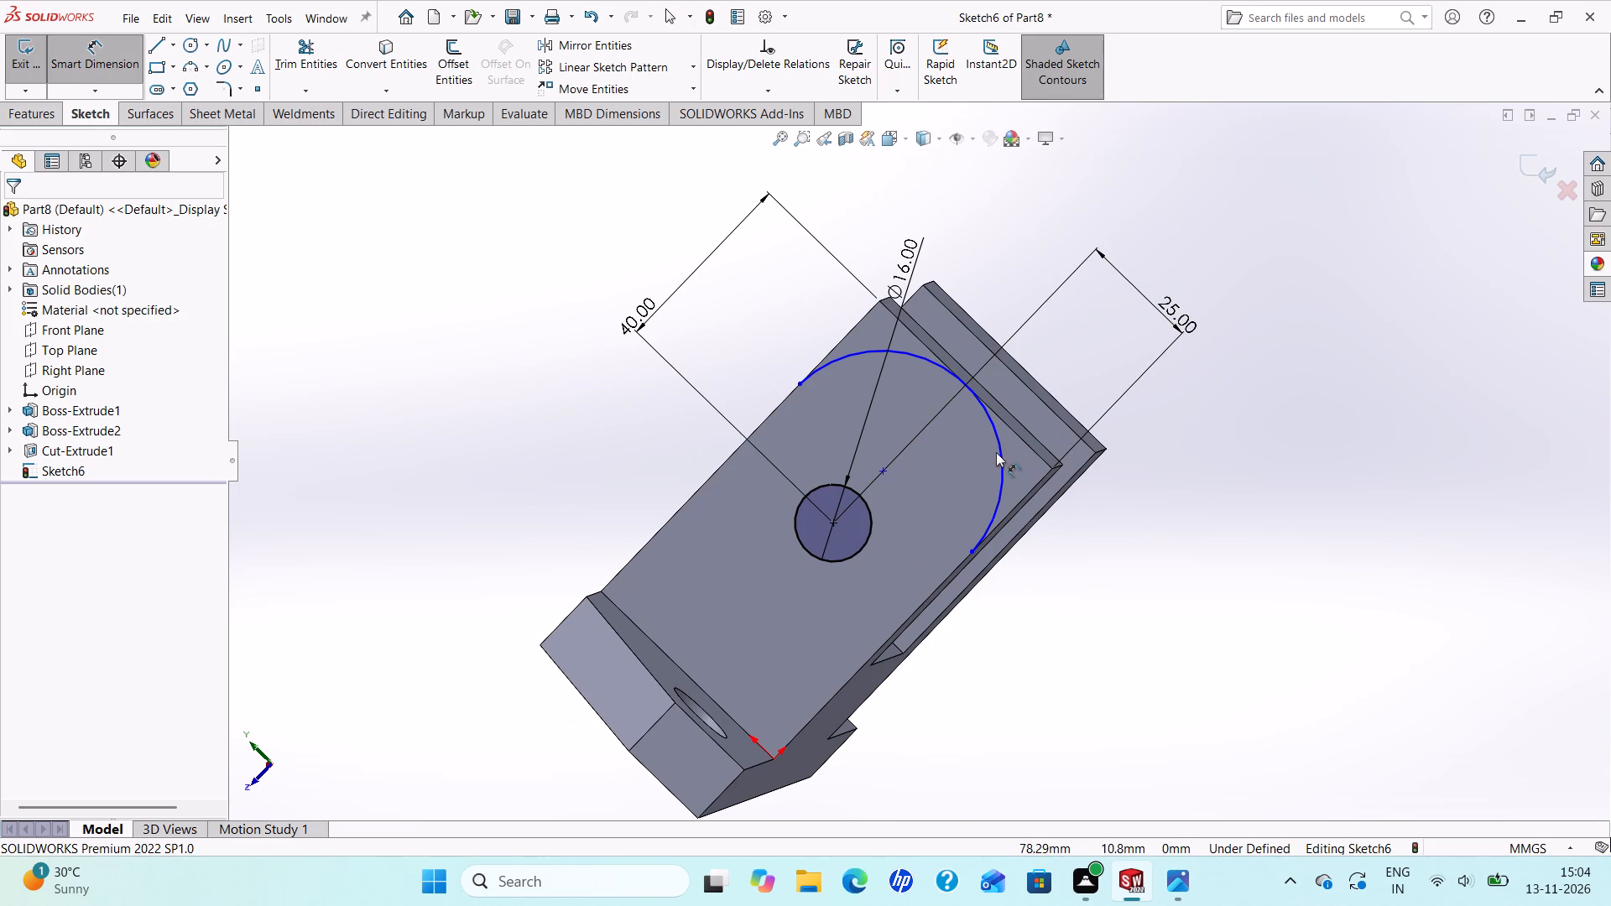
pyautogui.click(998, 452)
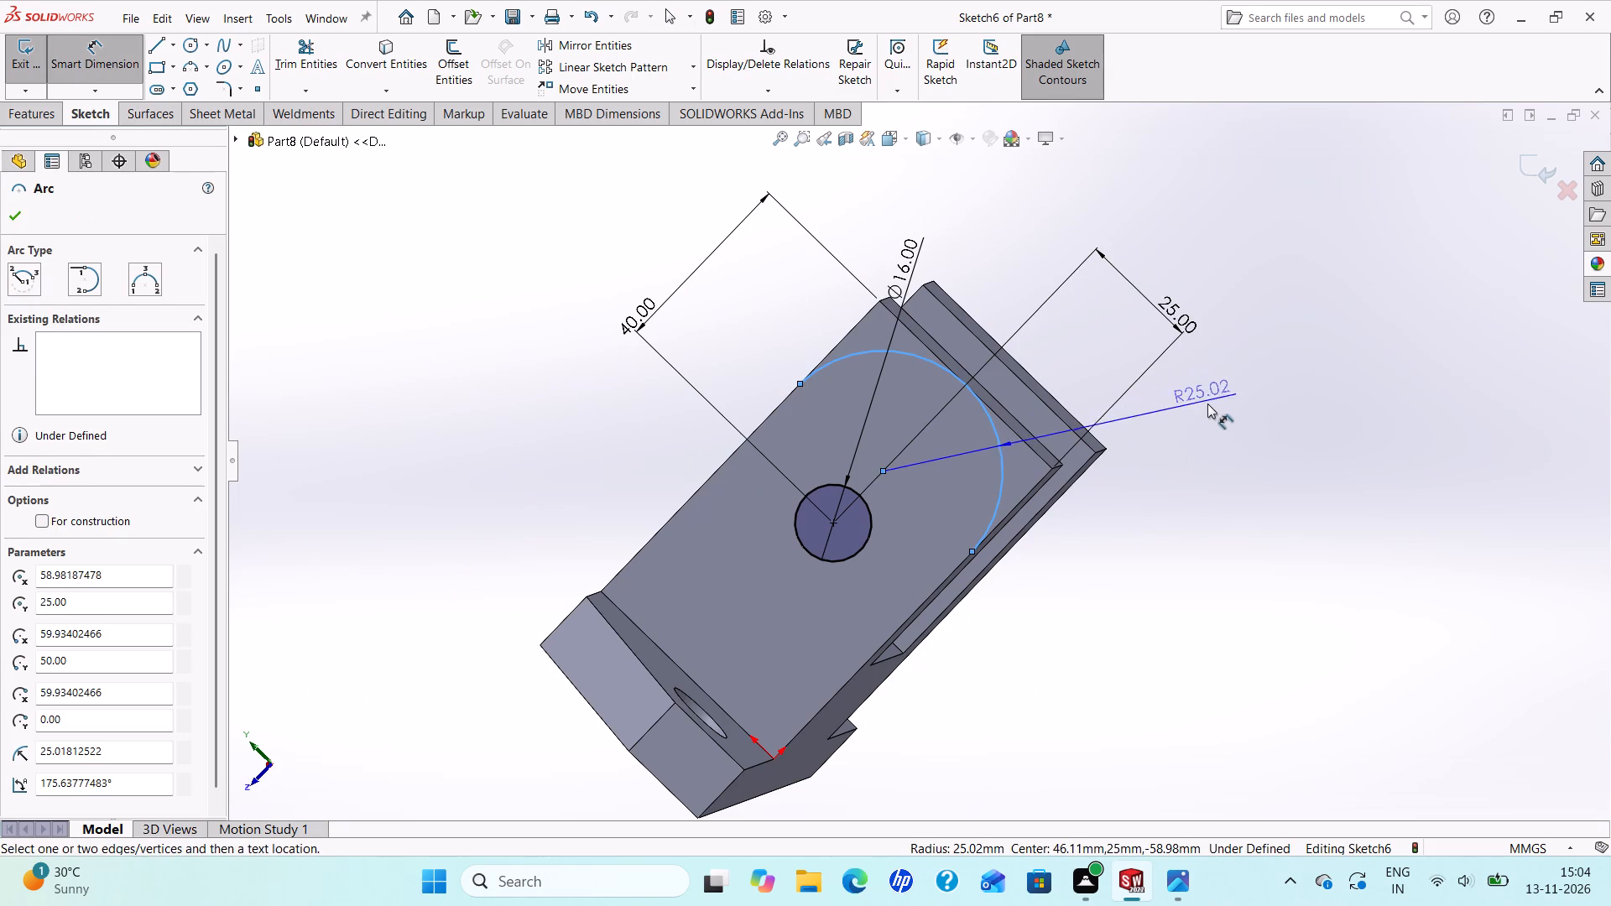
pyautogui.click(1213, 406)
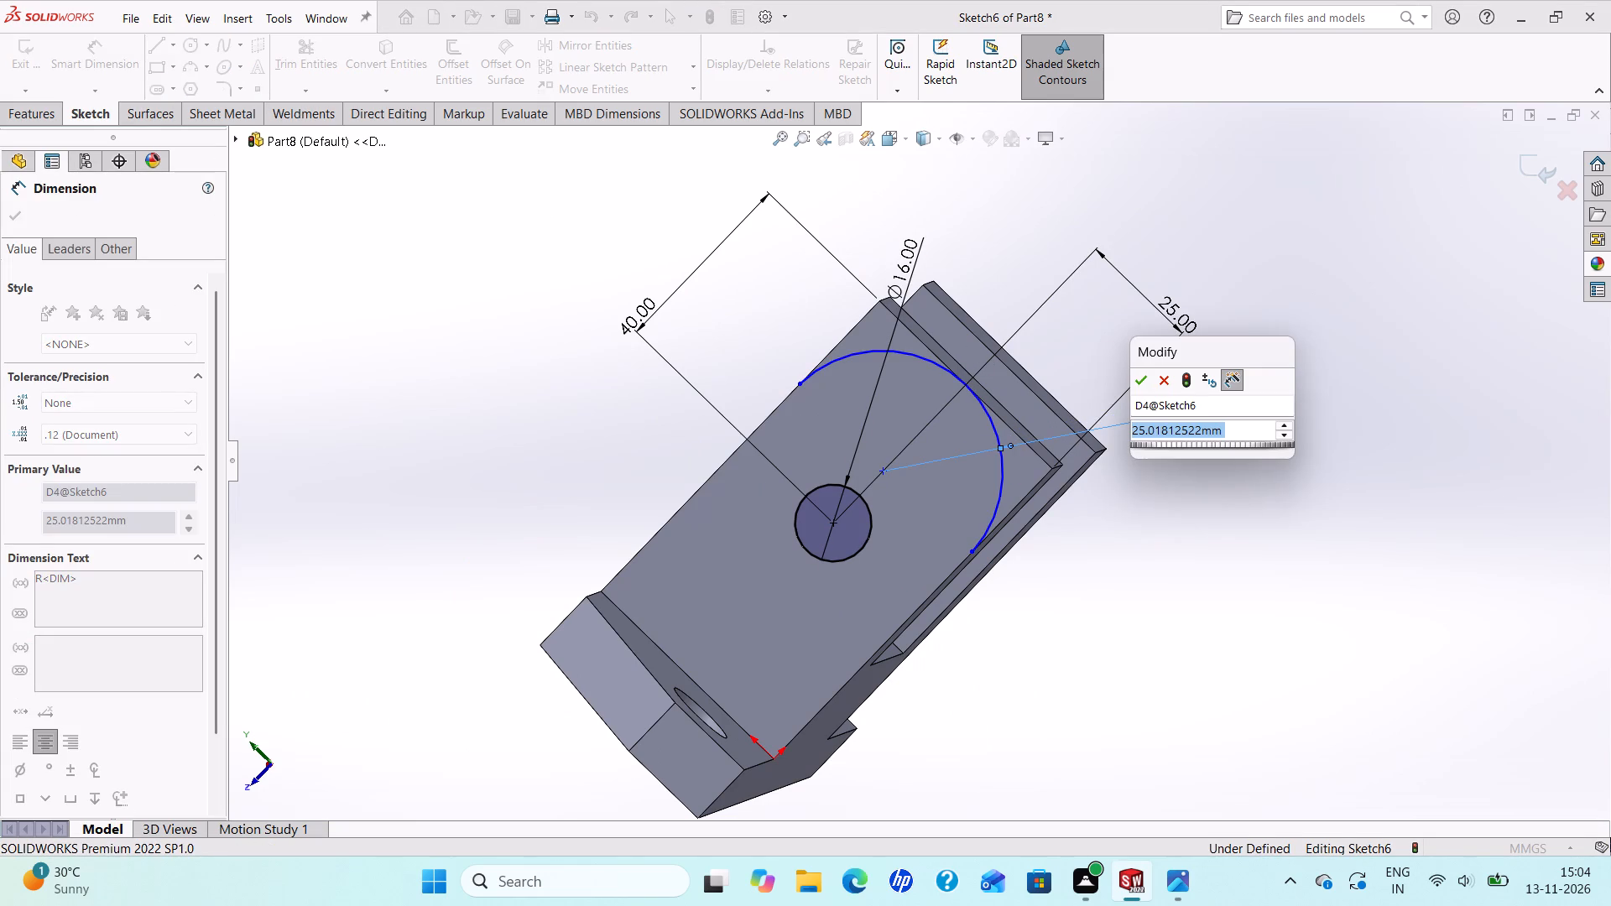
pyautogui.write('40')
pyautogui.press('Return')
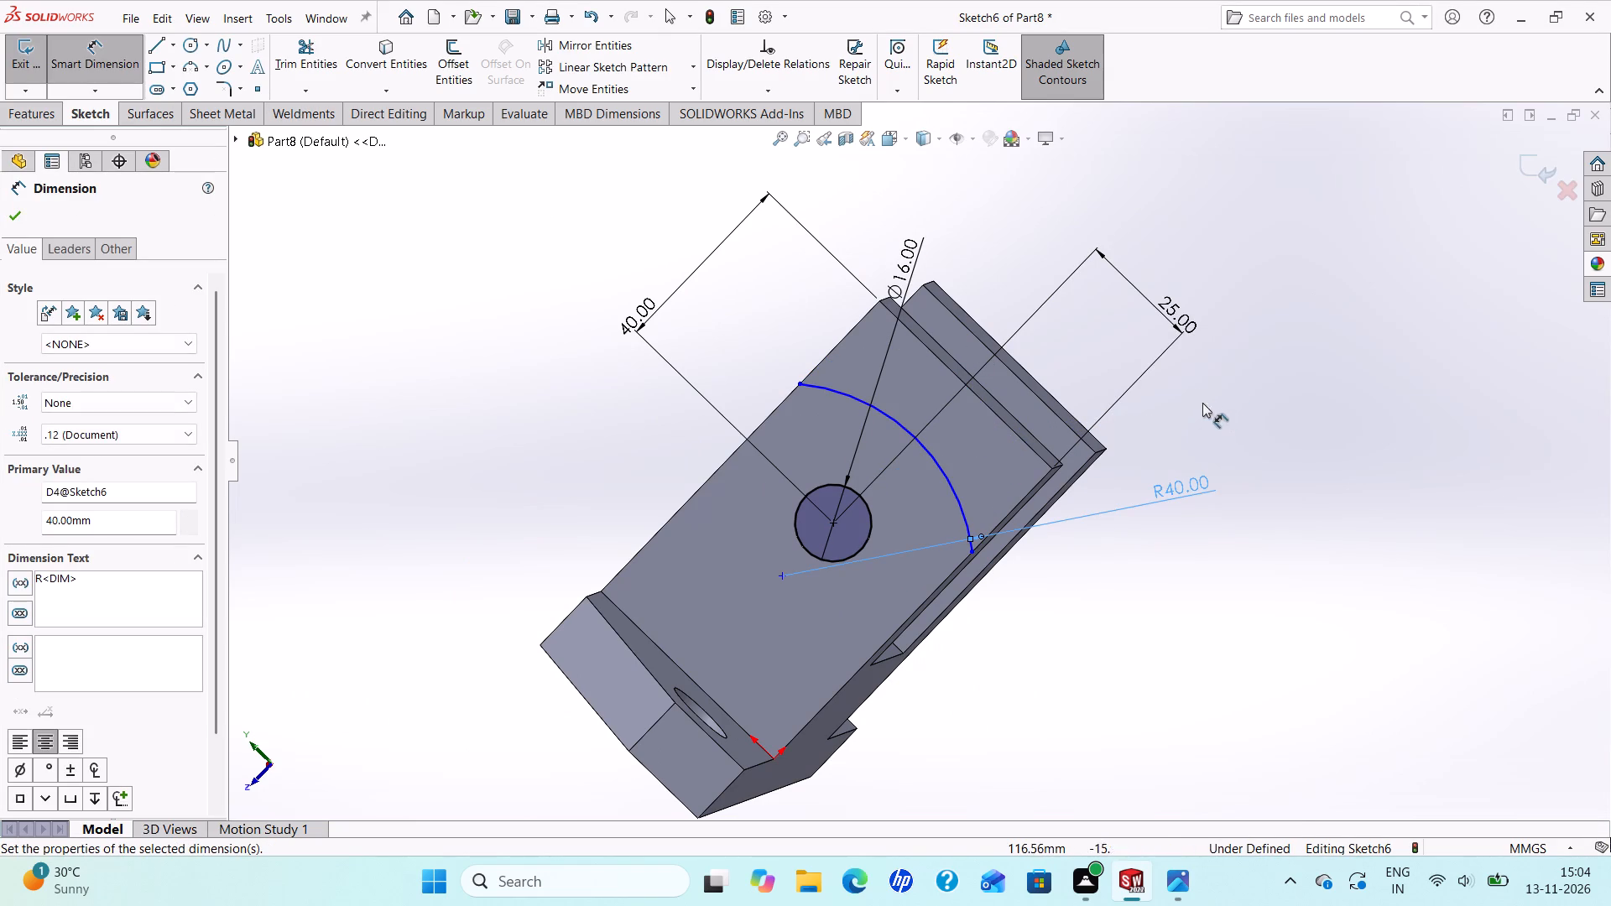
pyautogui.click(11, 217)
# Add a Horizontal relation between the R40 arc's centre point and the 16 mm circle's centre.
pyautogui.scroll(-5, 901, 489)
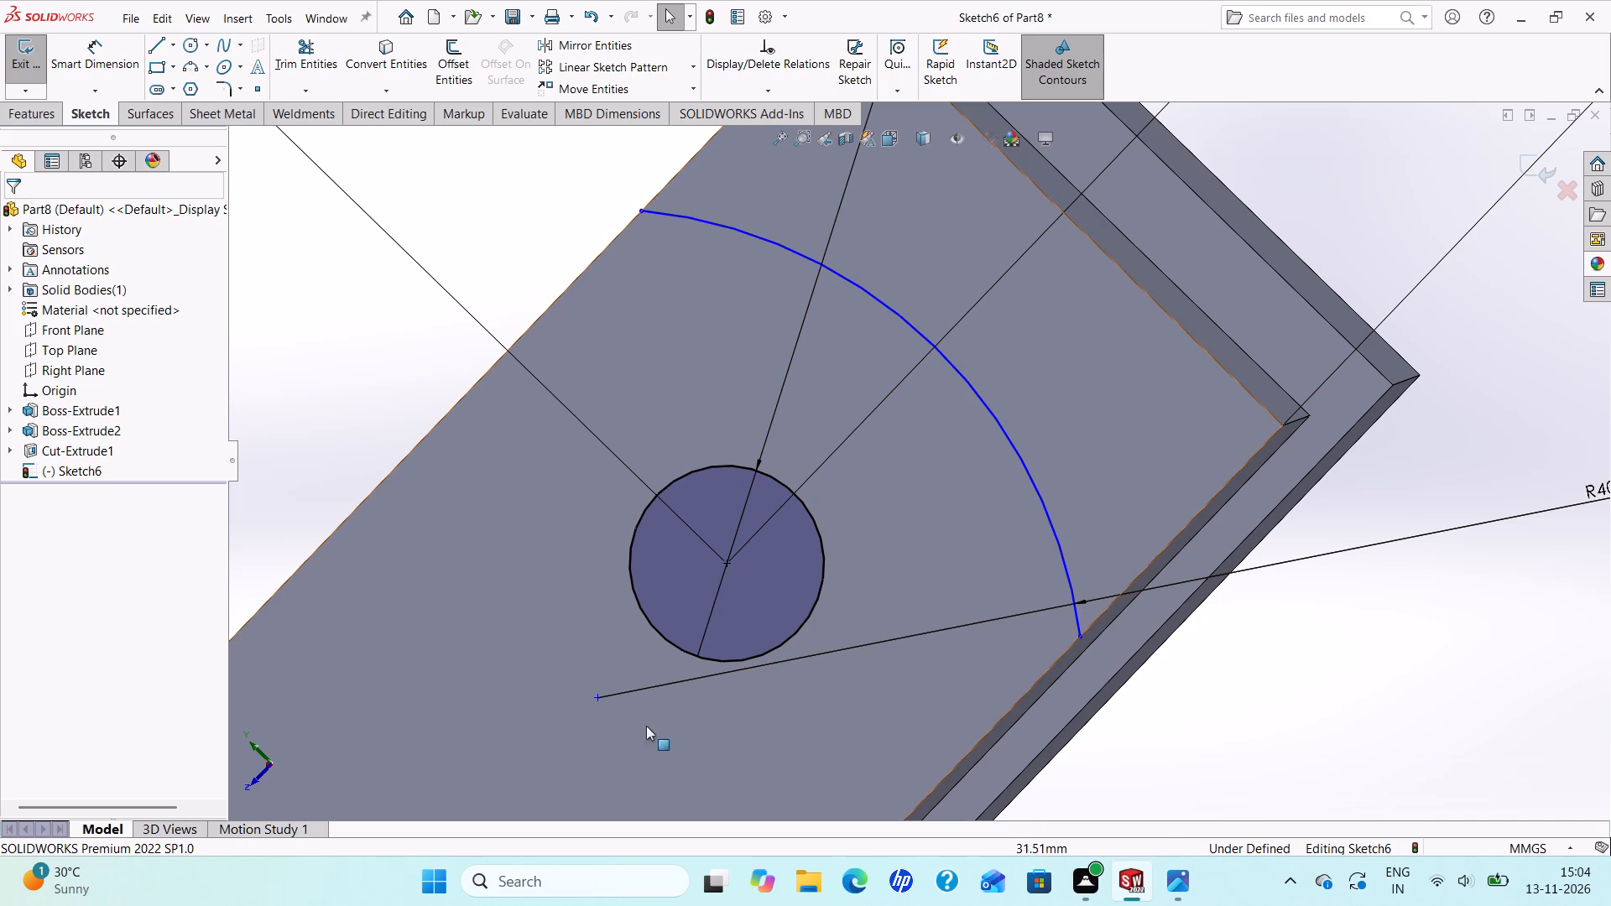
pyautogui.keyDown('ctrl'); pyautogui.click(601, 696); pyautogui.keyUp('ctrl')
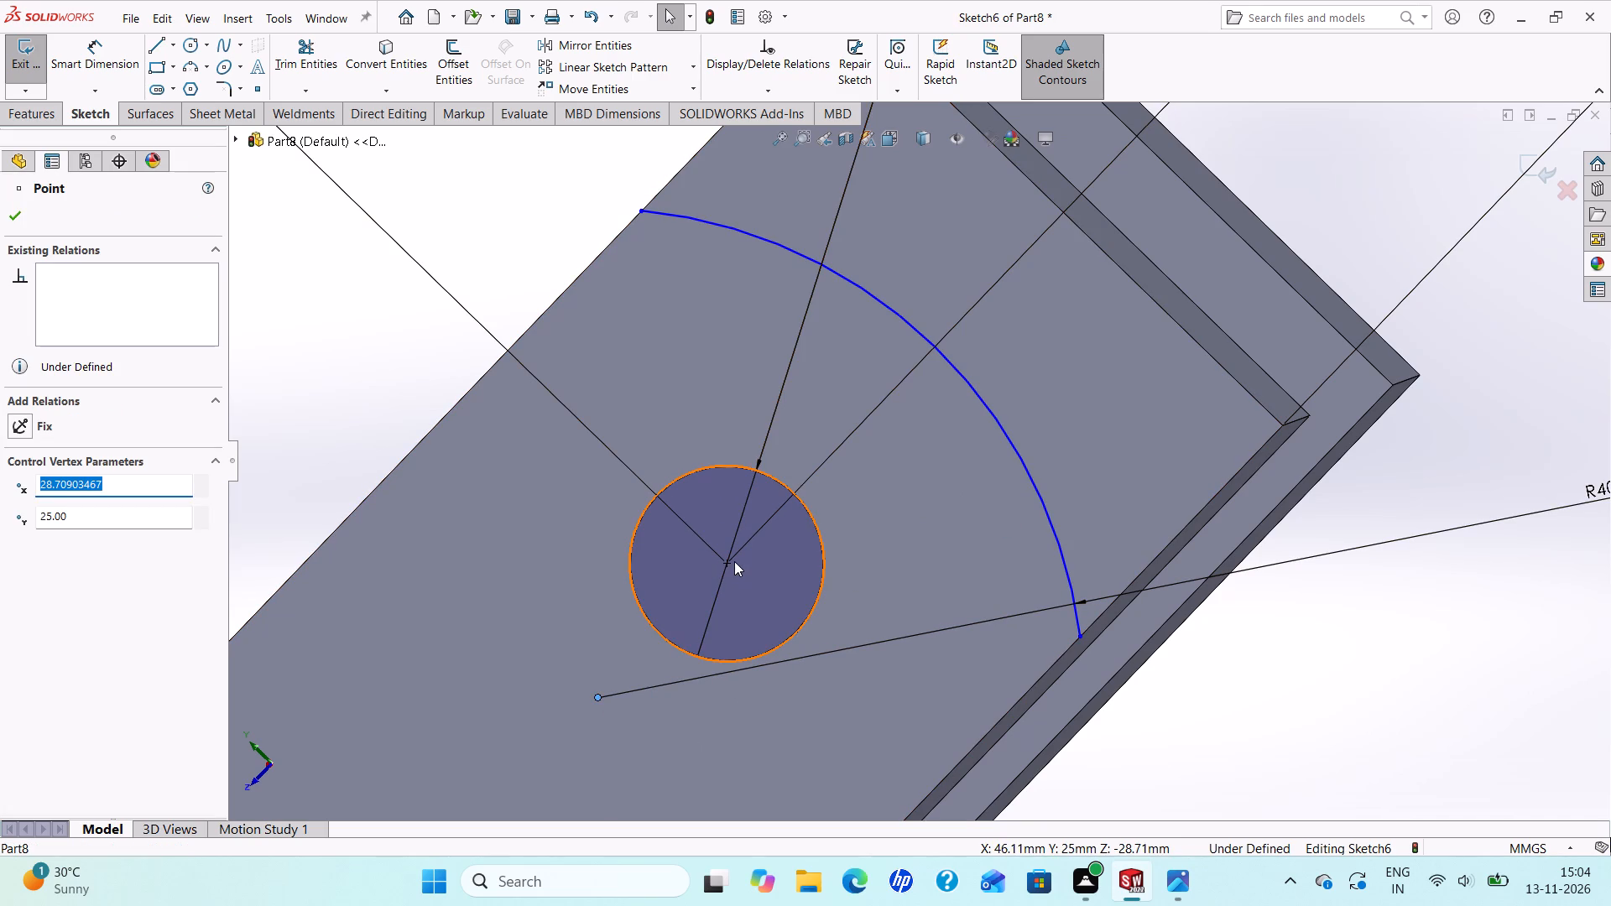
pyautogui.keyDown('ctrl'); pyautogui.click(725, 562); pyautogui.keyUp('ctrl')
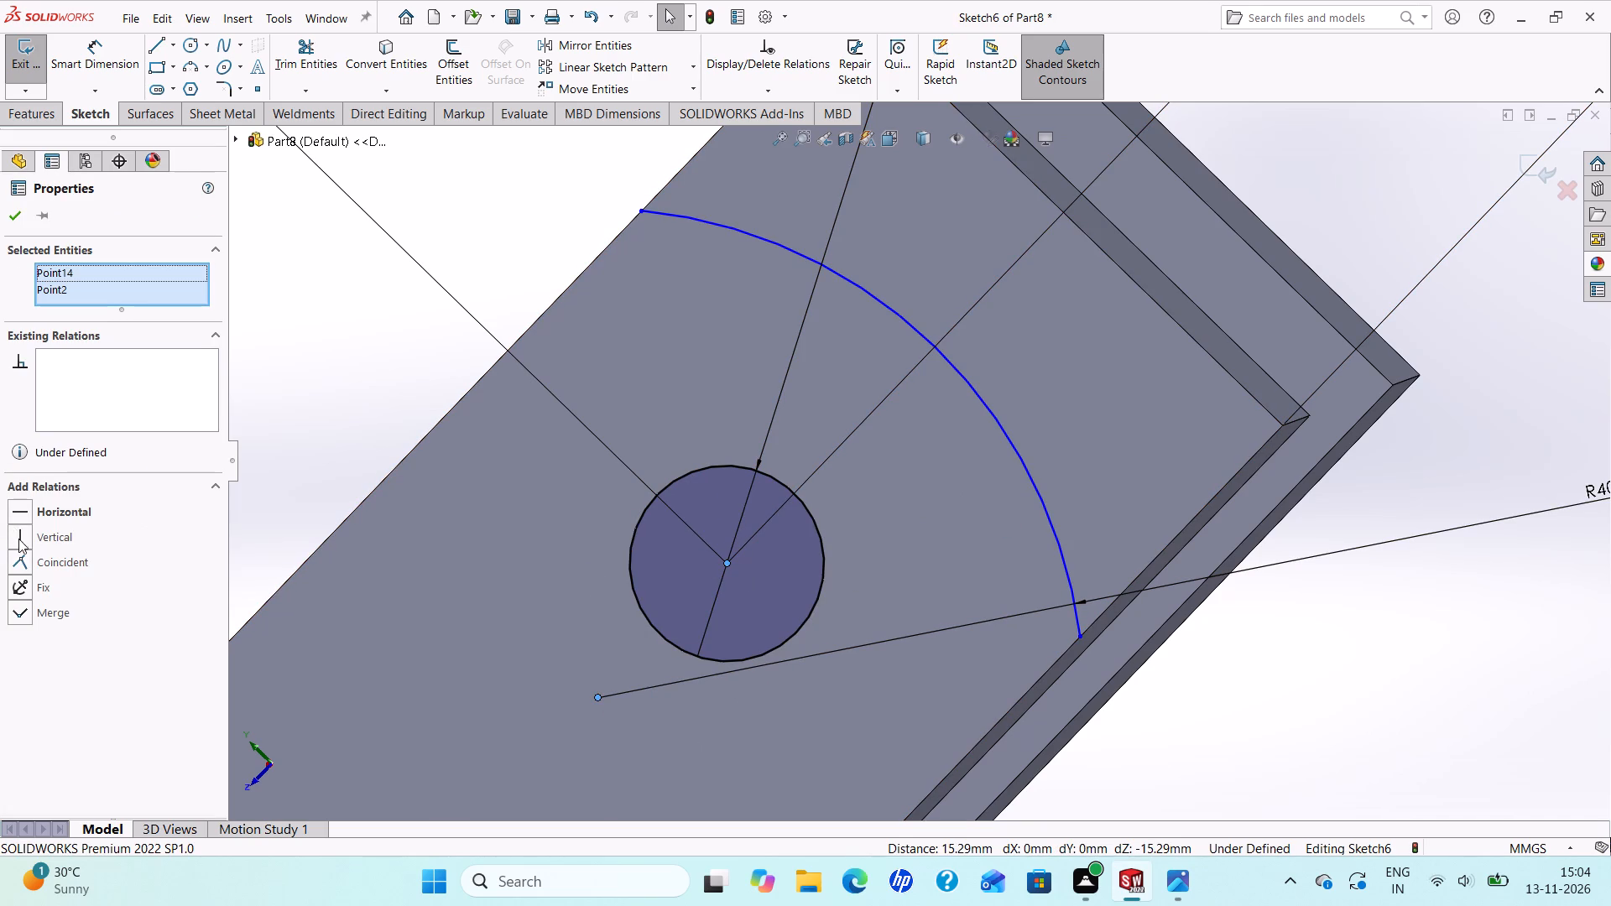
pyautogui.click(20, 514)
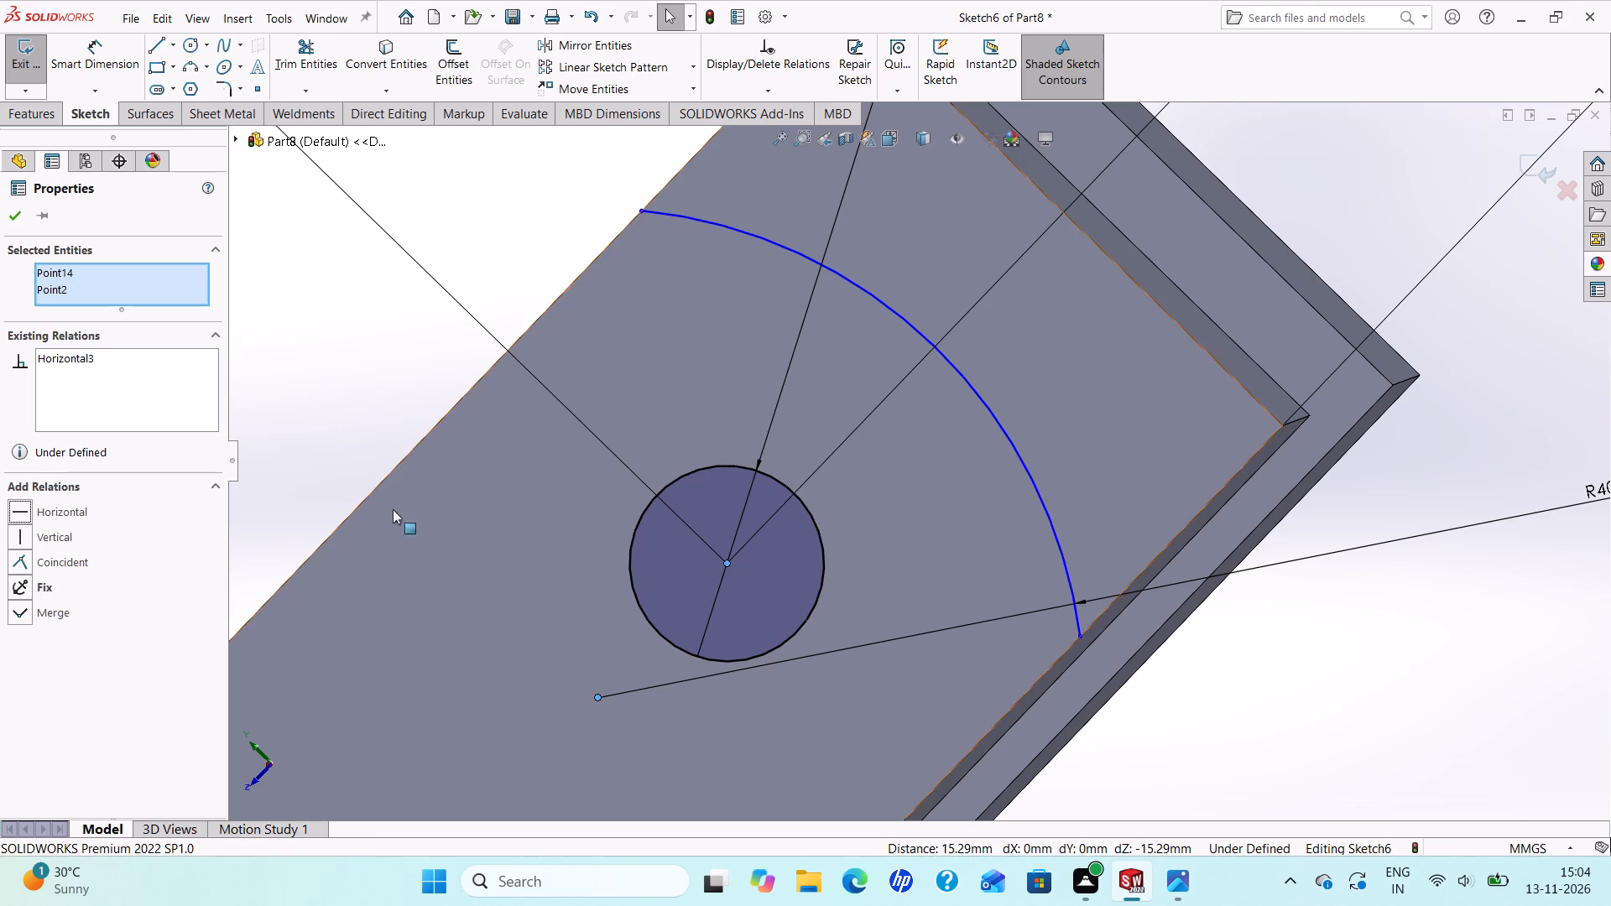
pyautogui.click(10, 213)
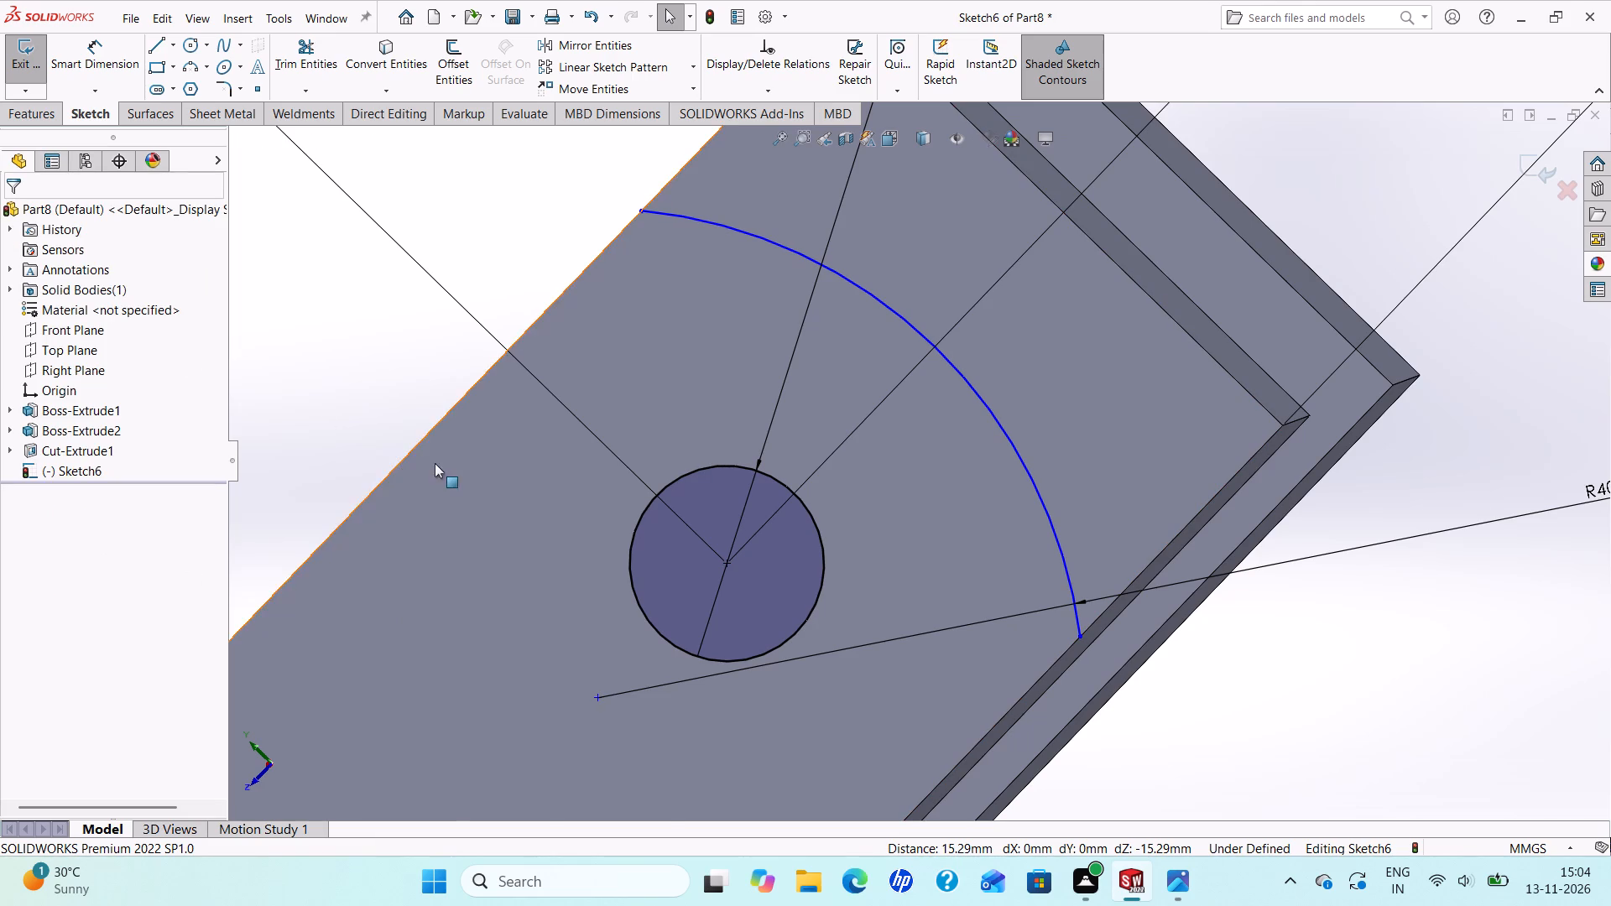
# Close the region beyond the arc with lines: about 24 mm along each long edge and one across the lug's free end edge.
pyautogui.scroll(3, 435, 463)
pyautogui.scroll(2, 583, 438)
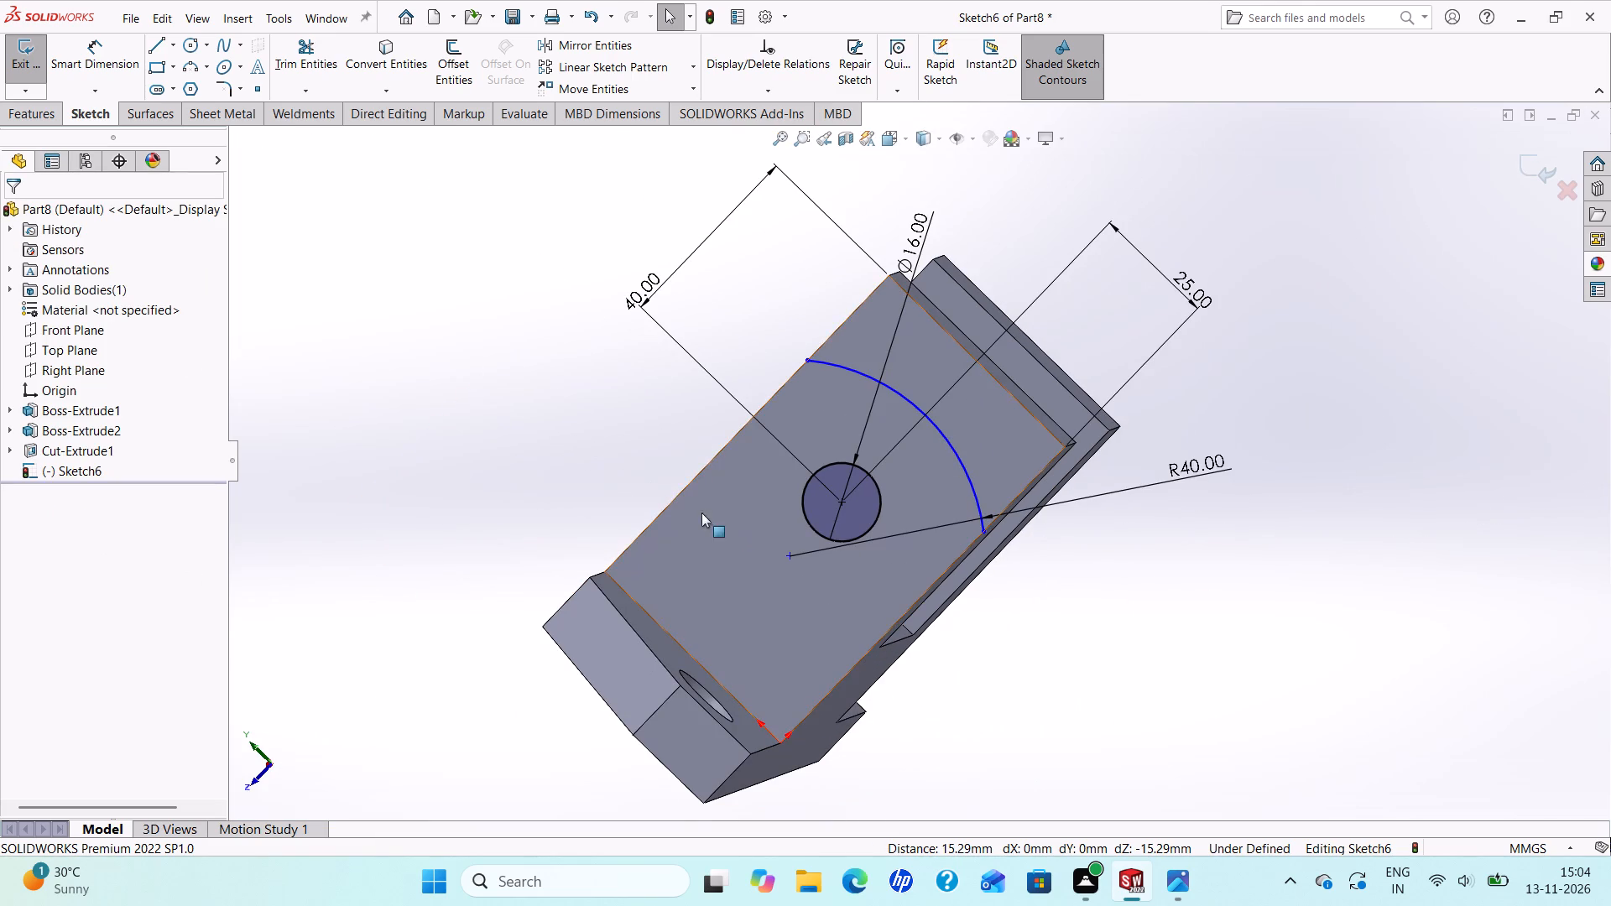
pyautogui.moveTo(427, 471); pyautogui.dragTo(465, 507, button='middle')
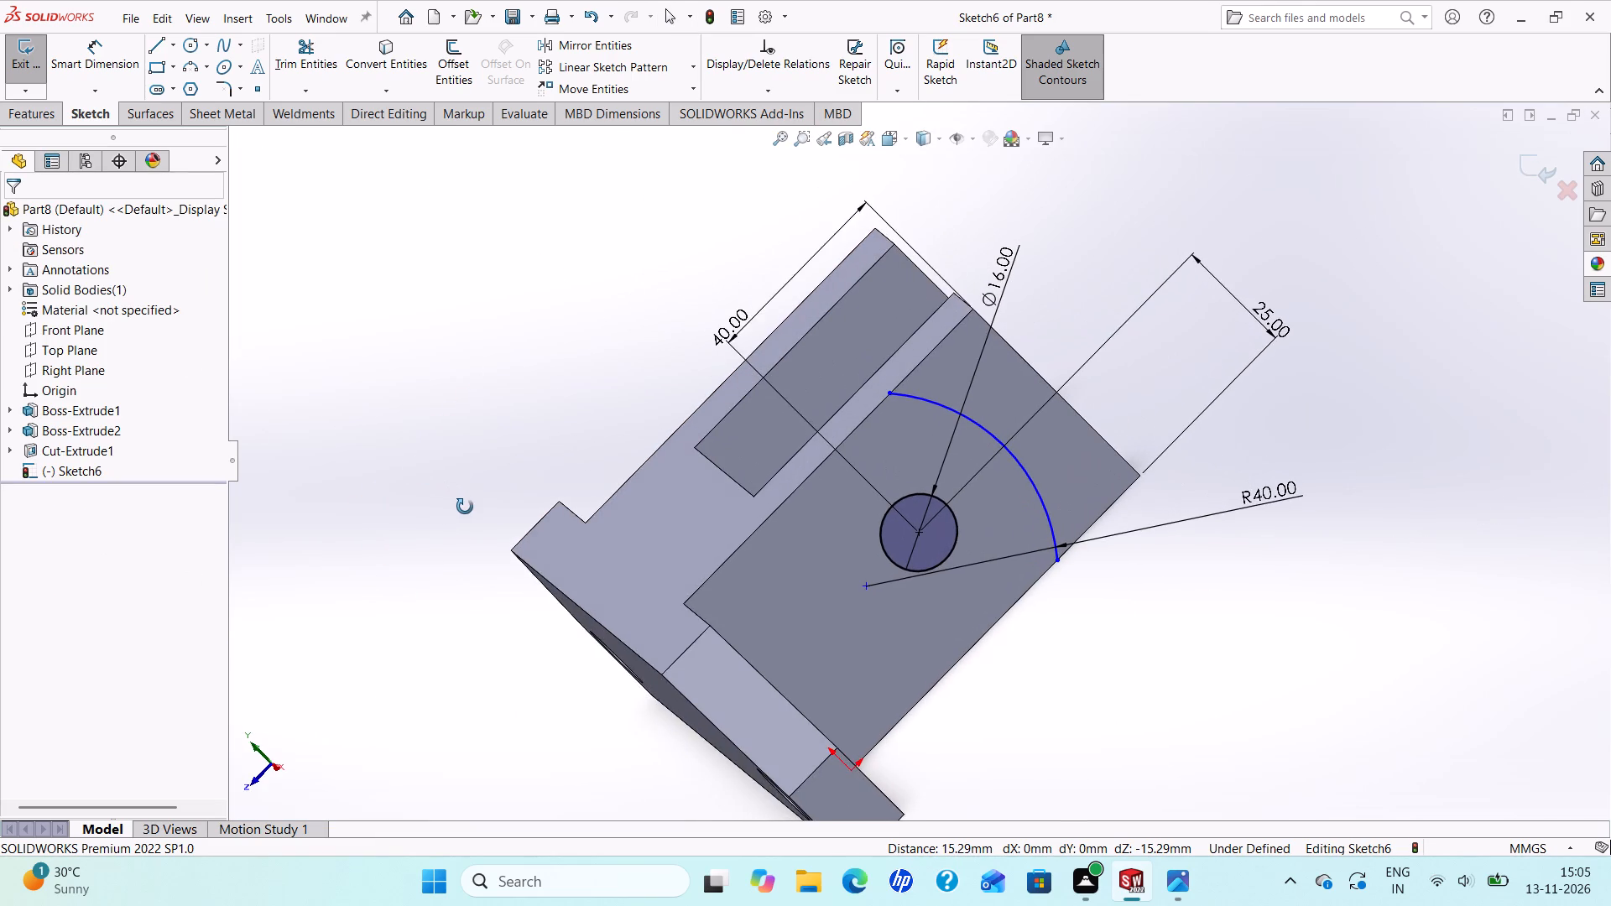
pyautogui.moveTo(465, 507); pyautogui.dragTo(424, 516, button='middle')
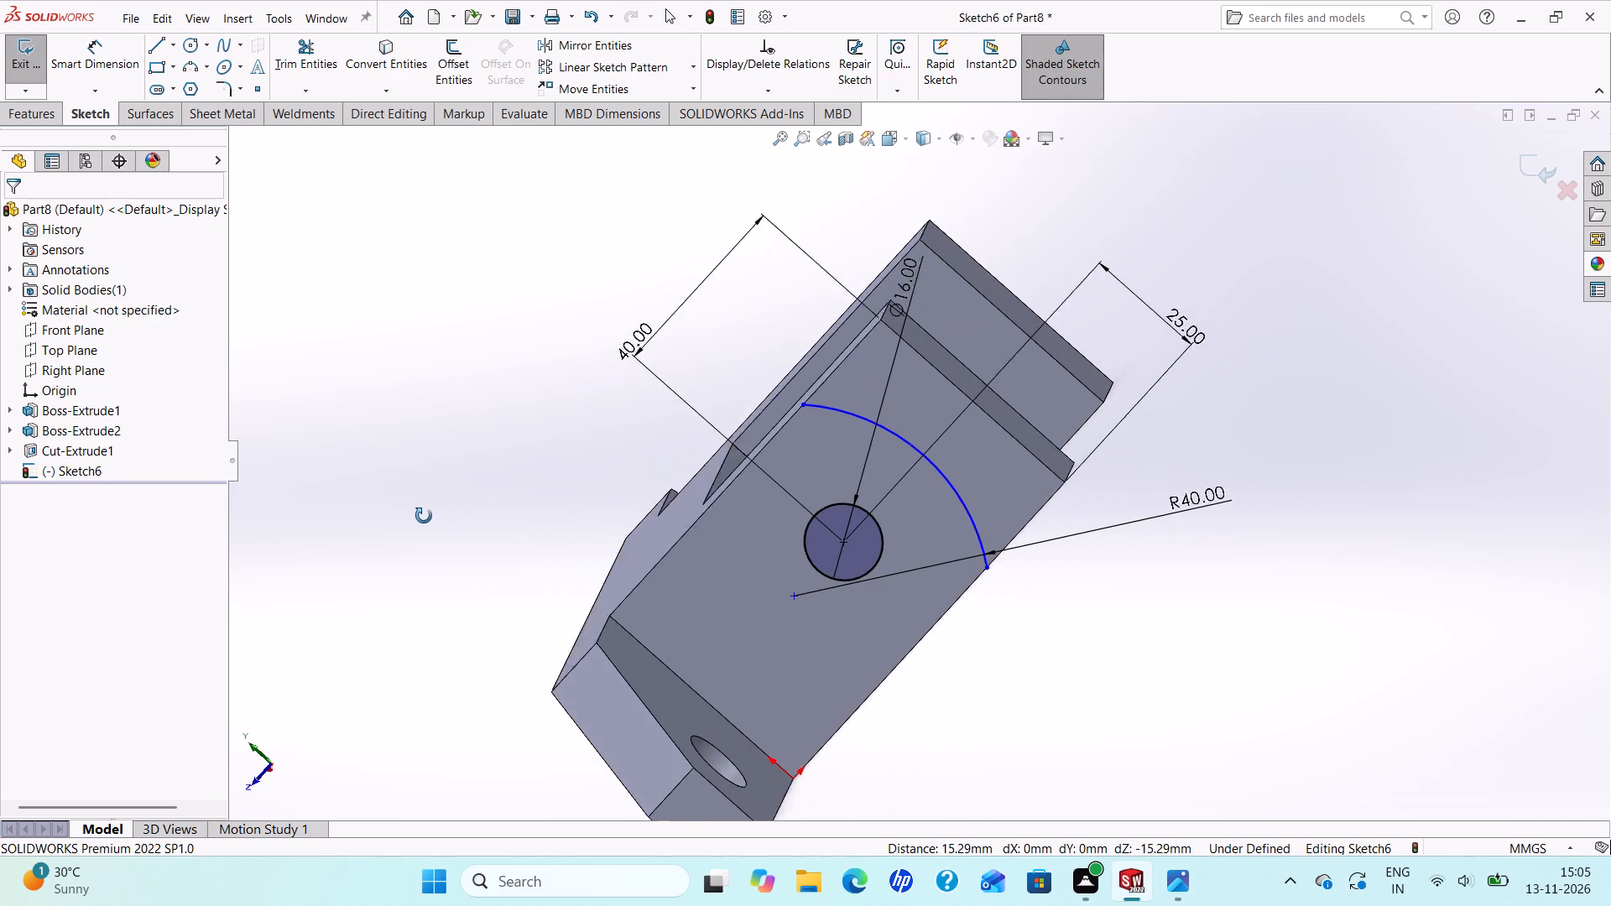
pyautogui.moveTo(424, 516); pyautogui.dragTo(417, 515, button='middle')
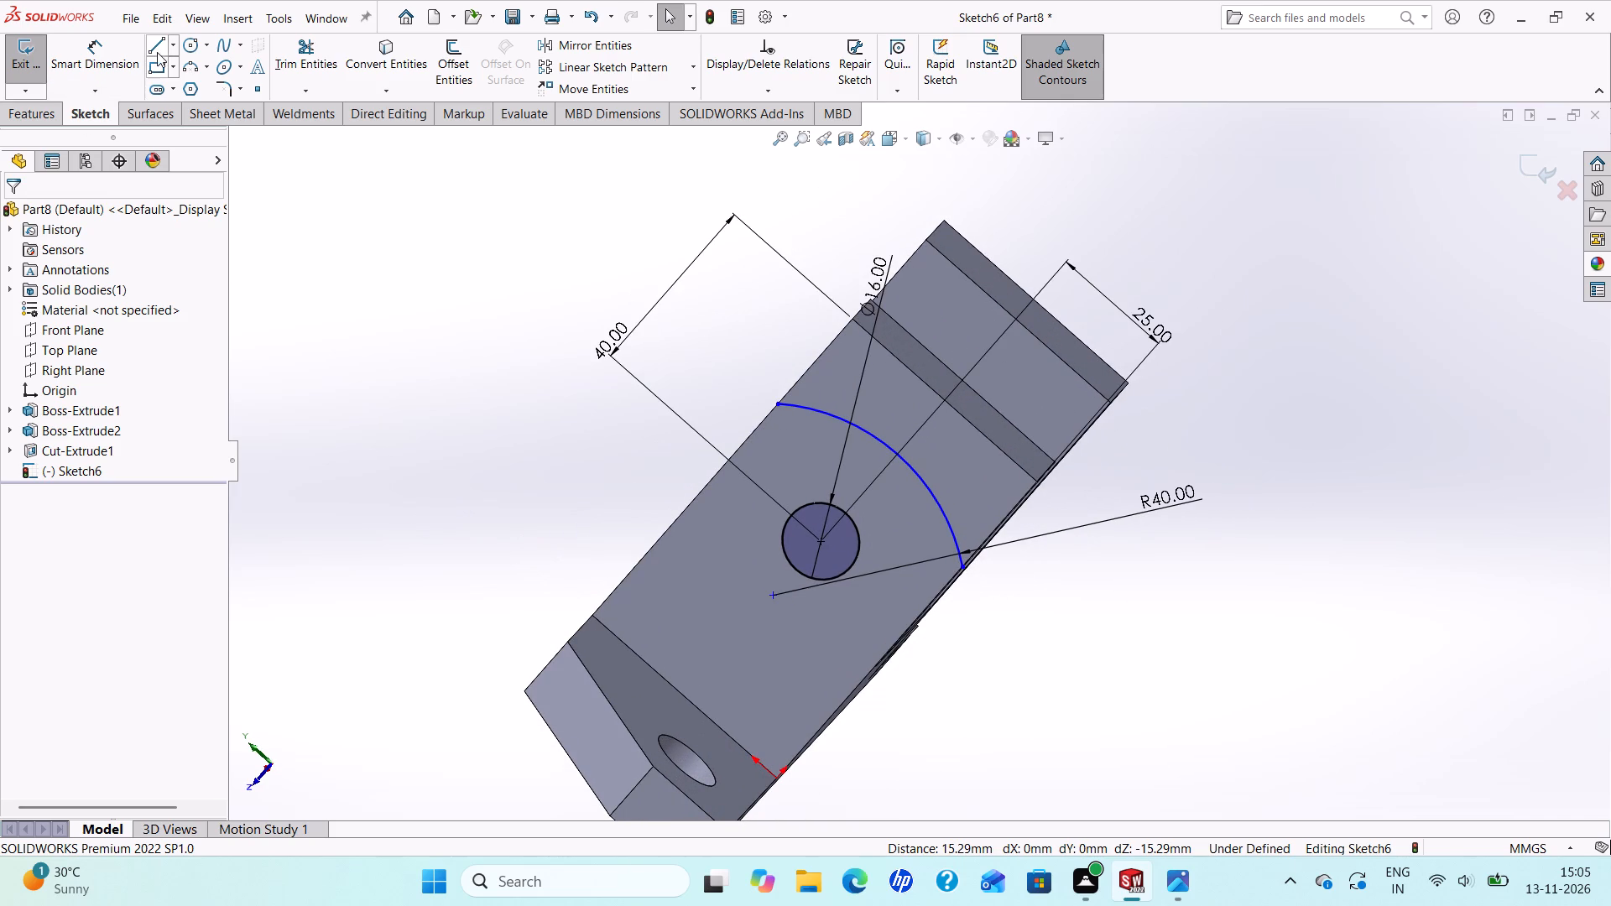
pyautogui.click(154, 42)
pyautogui.scroll(-3, 955, 566)
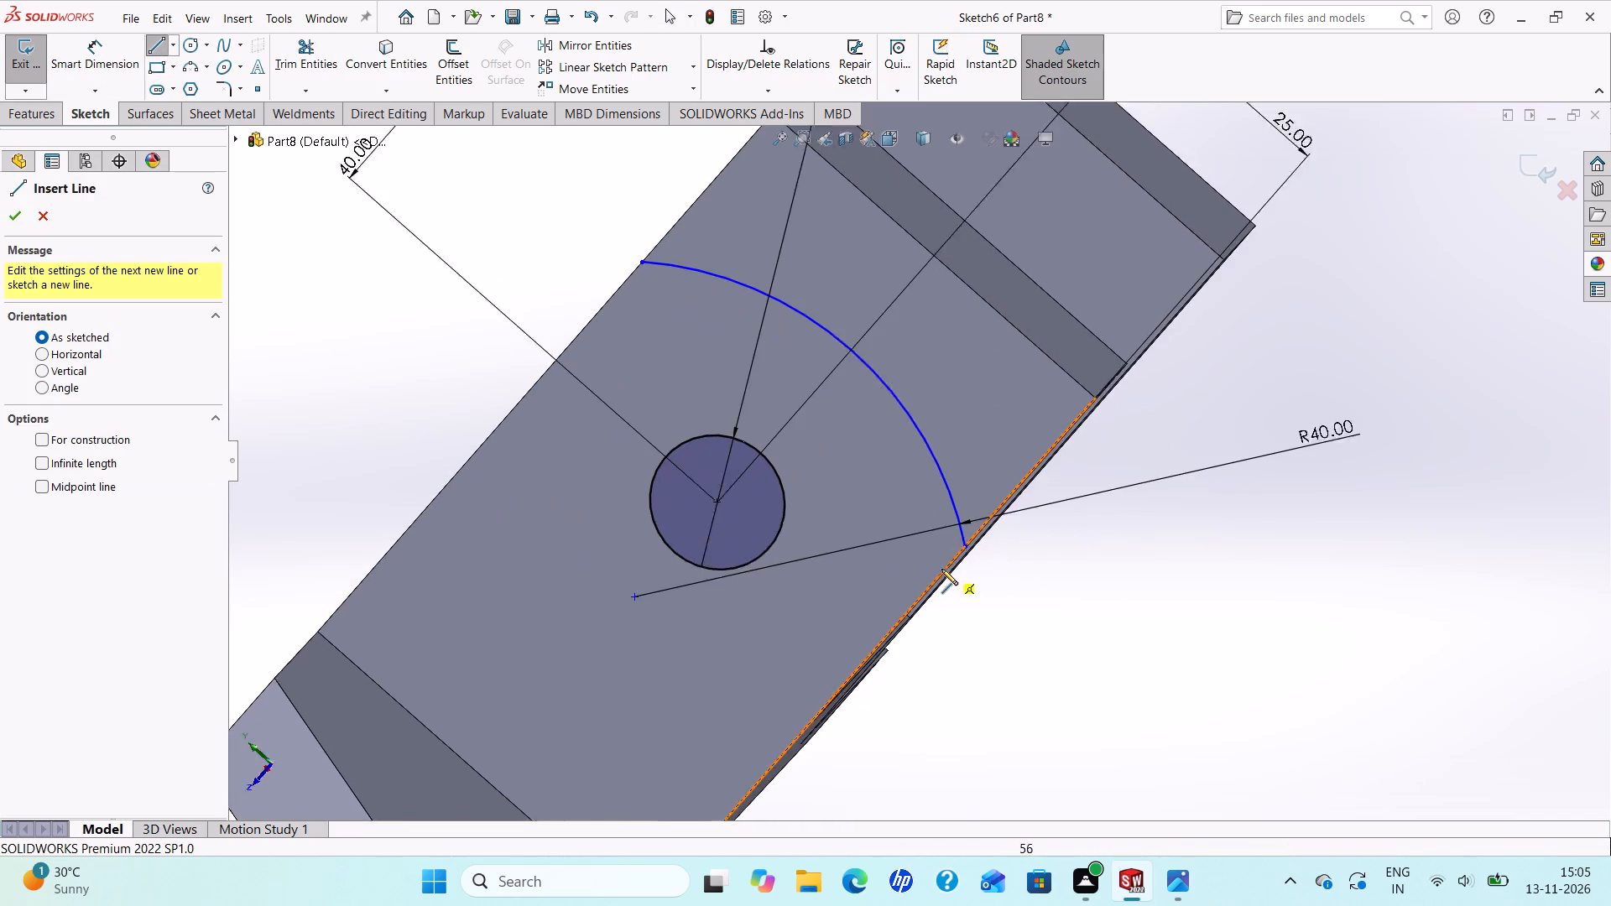
pyautogui.scroll(-1, 941, 569)
pyautogui.click(967, 539)
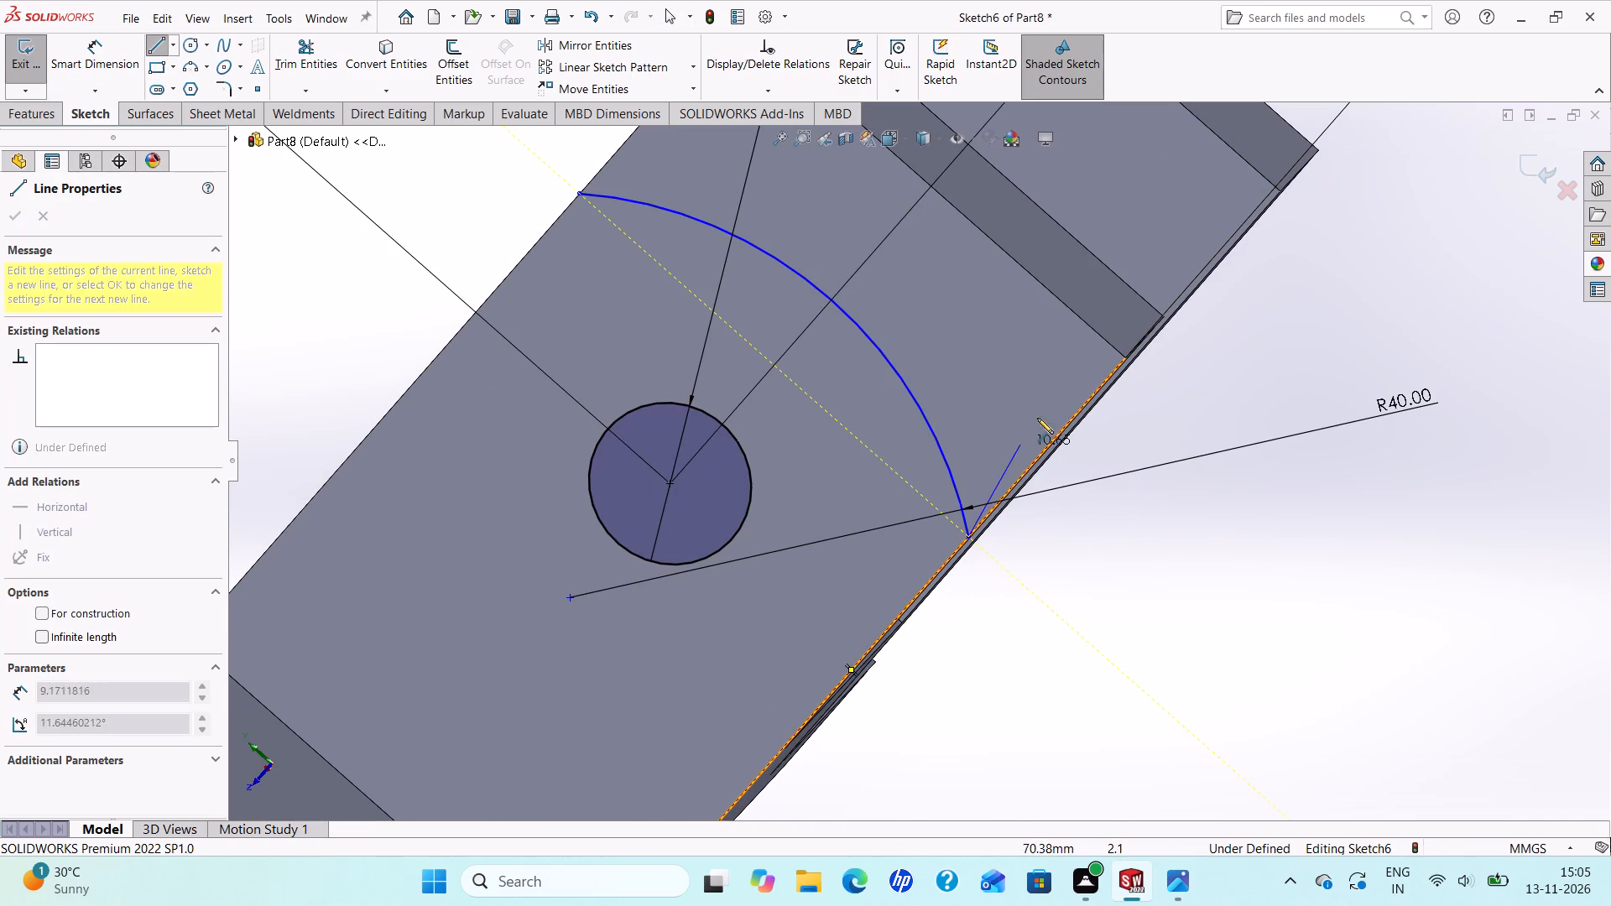
pyautogui.click(1127, 360)
pyautogui.scroll(3, 892, 219)
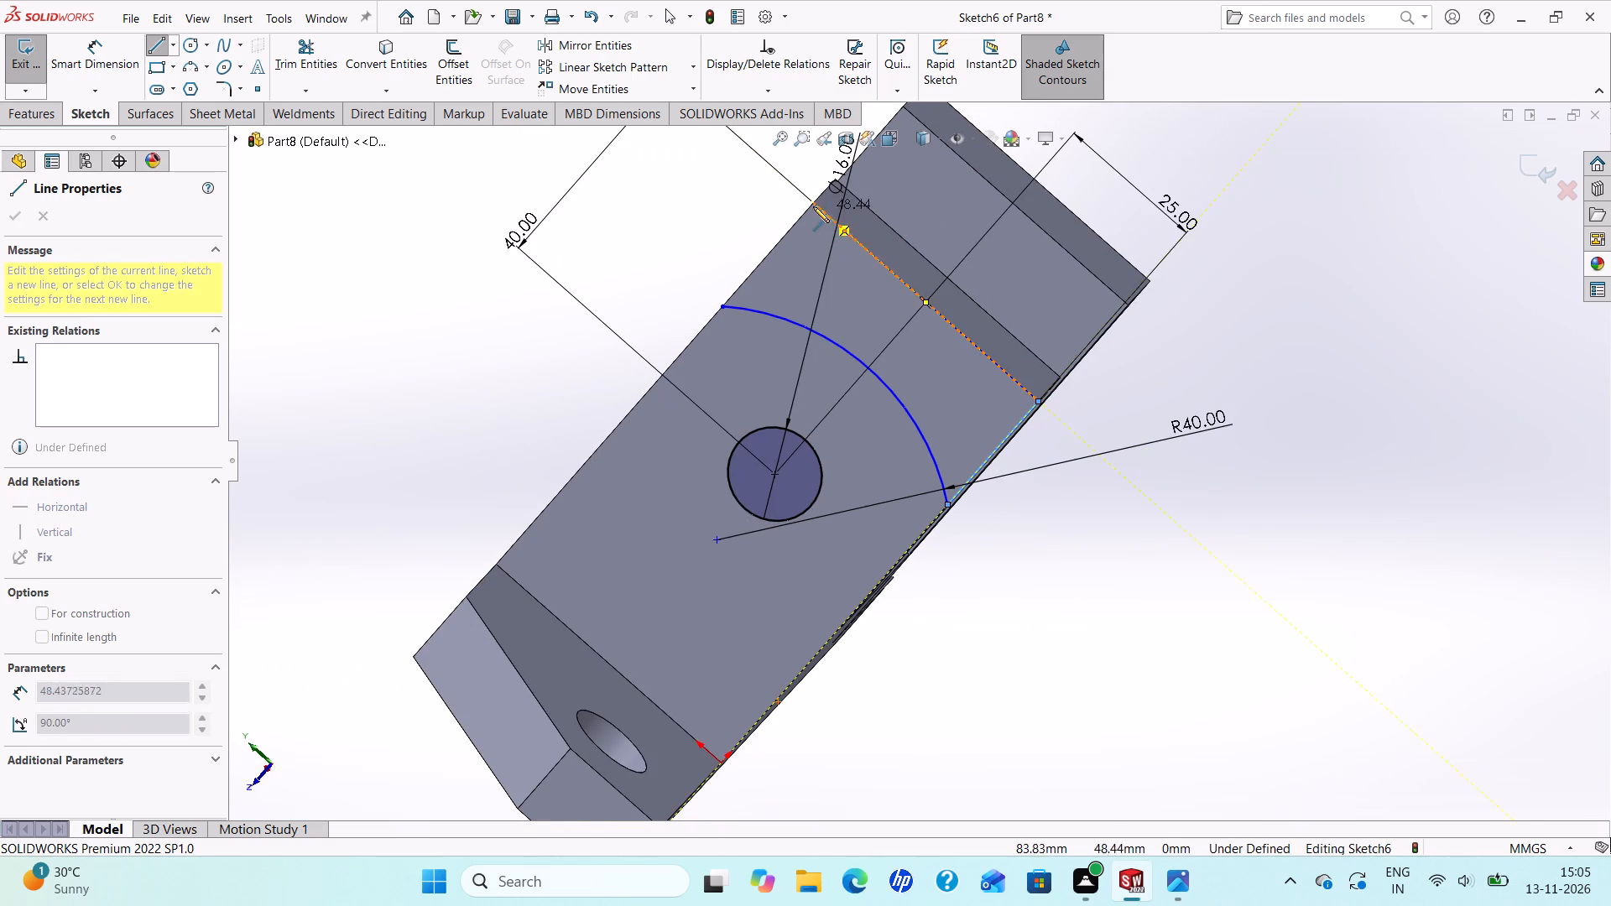
pyautogui.click(815, 200)
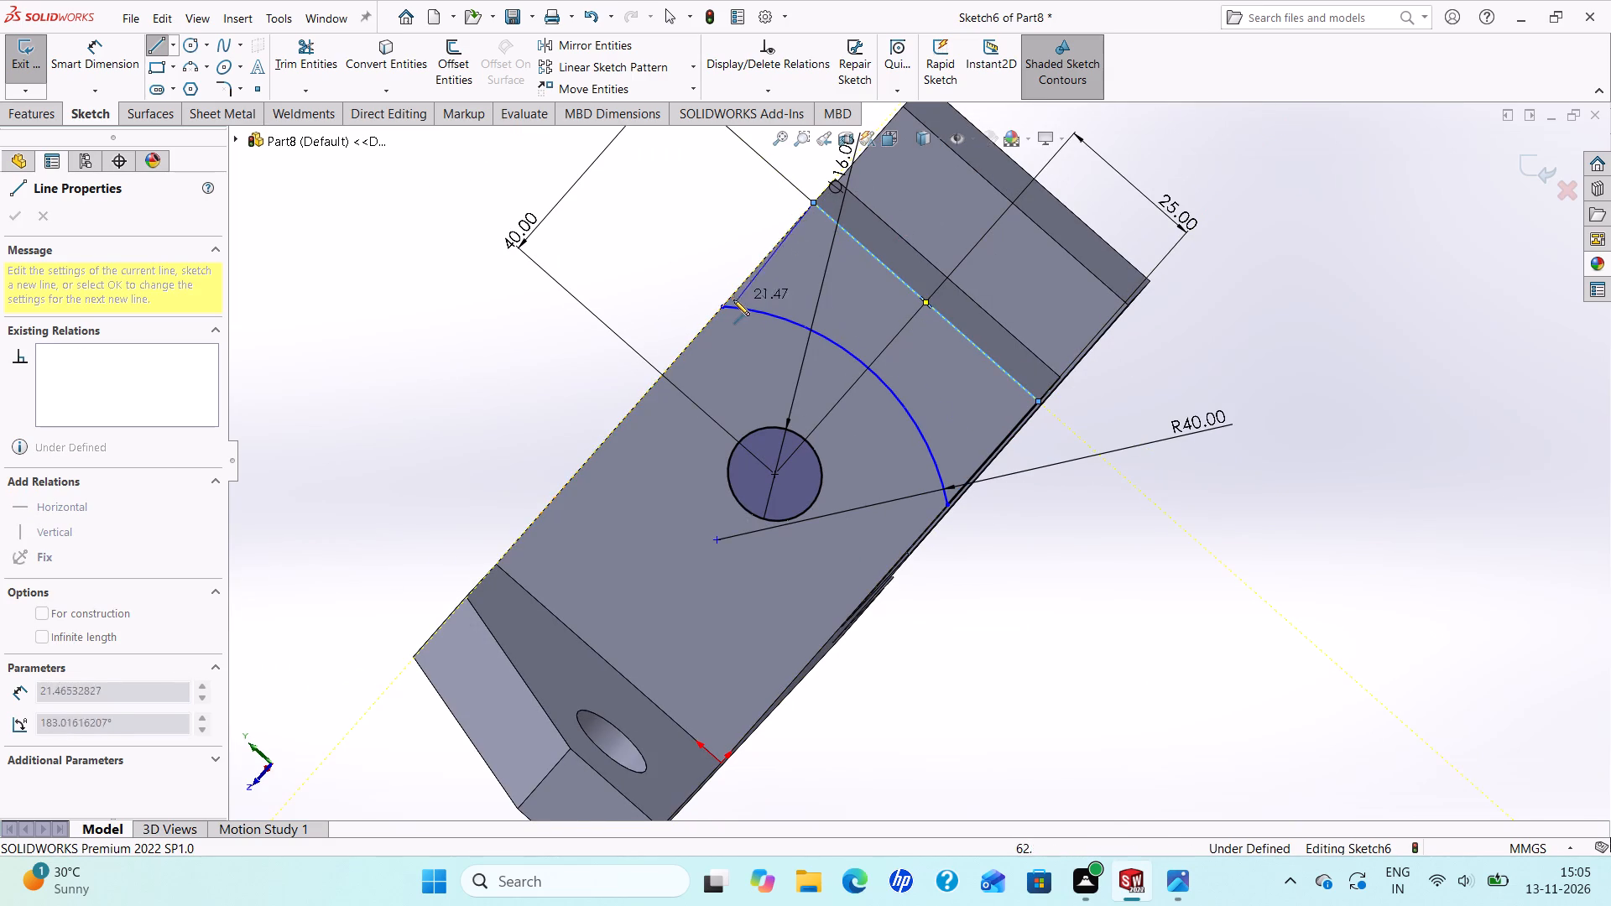
pyautogui.click(724, 304)
pyautogui.rightClick(724, 304)
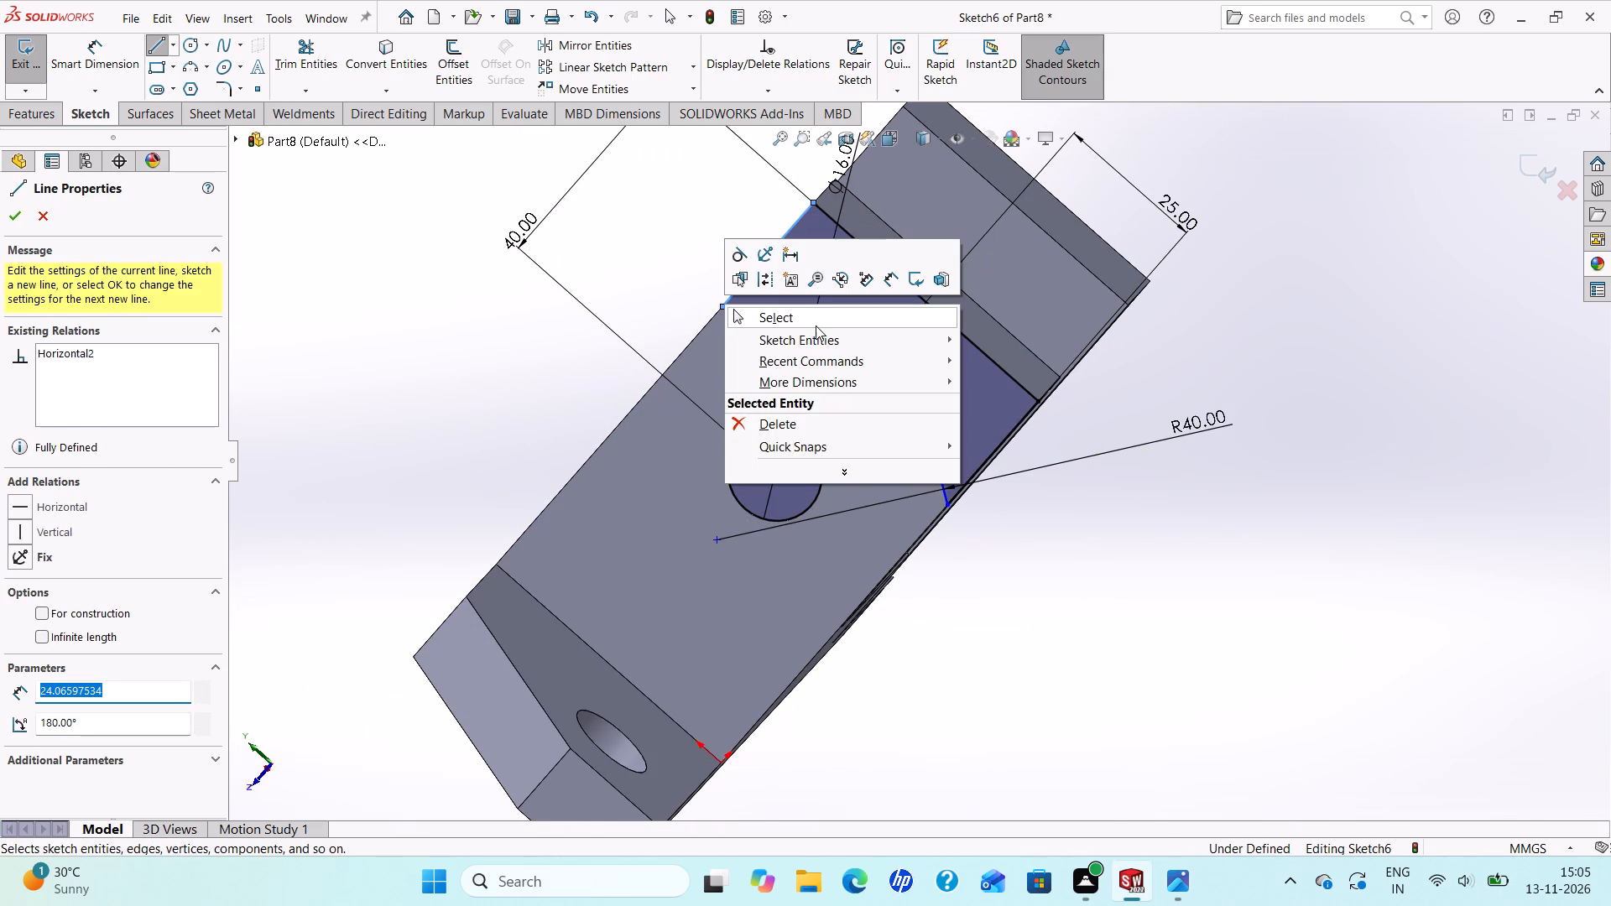
pyautogui.click(815, 325)
# Extrude-cut the 16 mm circle and the closed region beyond the R40 arc as selected contours, Through All, across both lugs.
pyautogui.scroll(2, 753, 336)
pyautogui.scroll(-1, 812, 408)
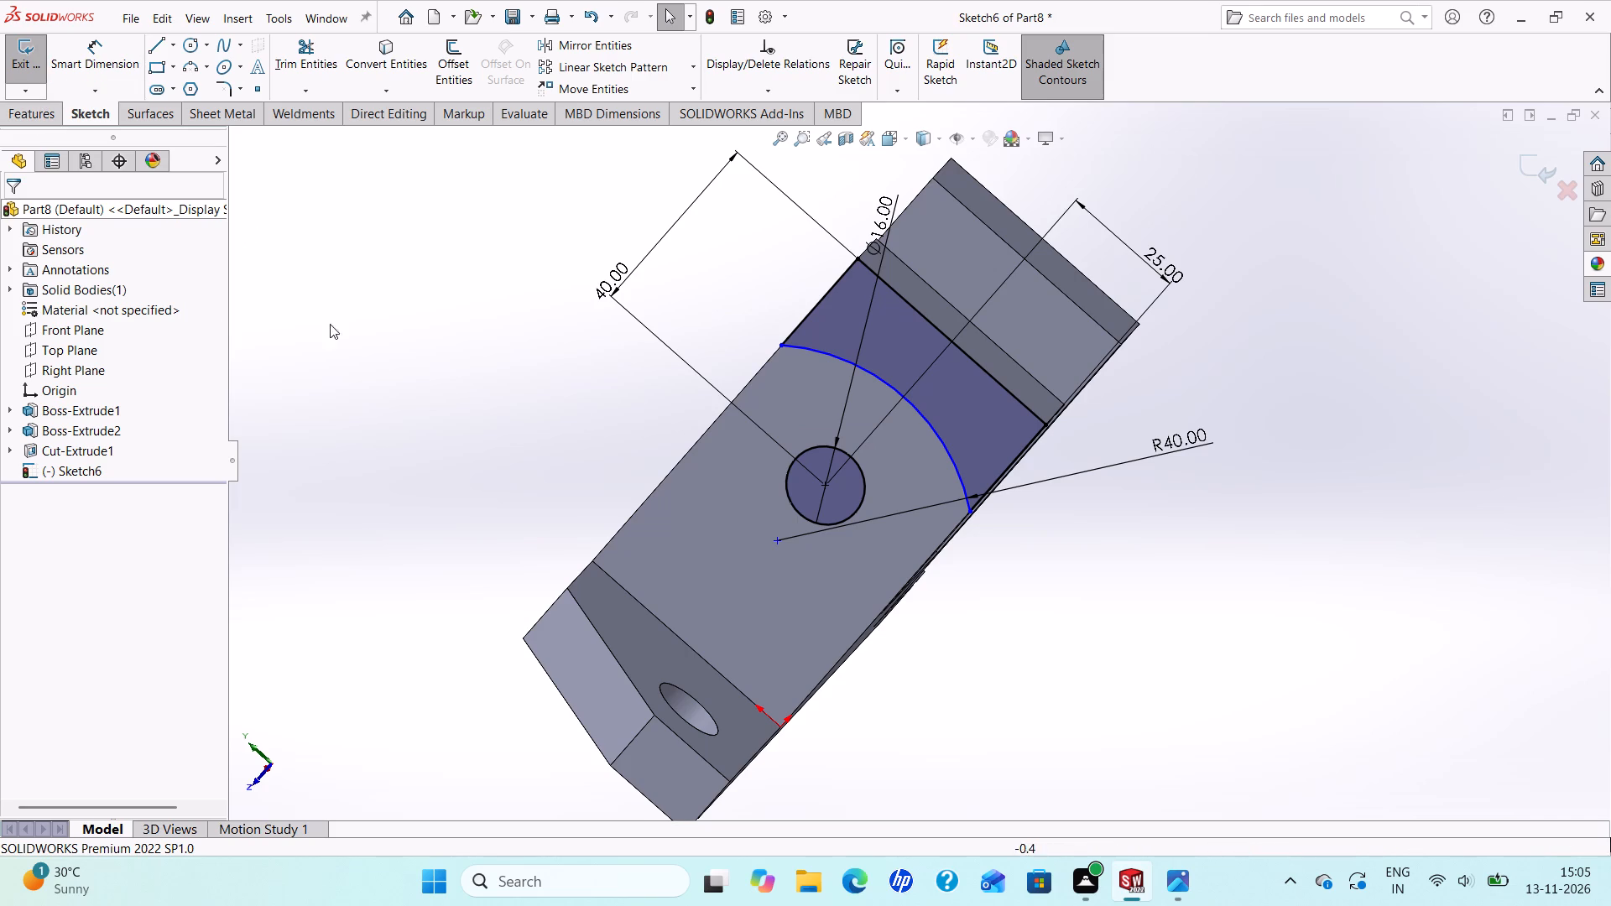
pyautogui.moveTo(413, 345); pyautogui.dragTo(426, 435, button='middle')
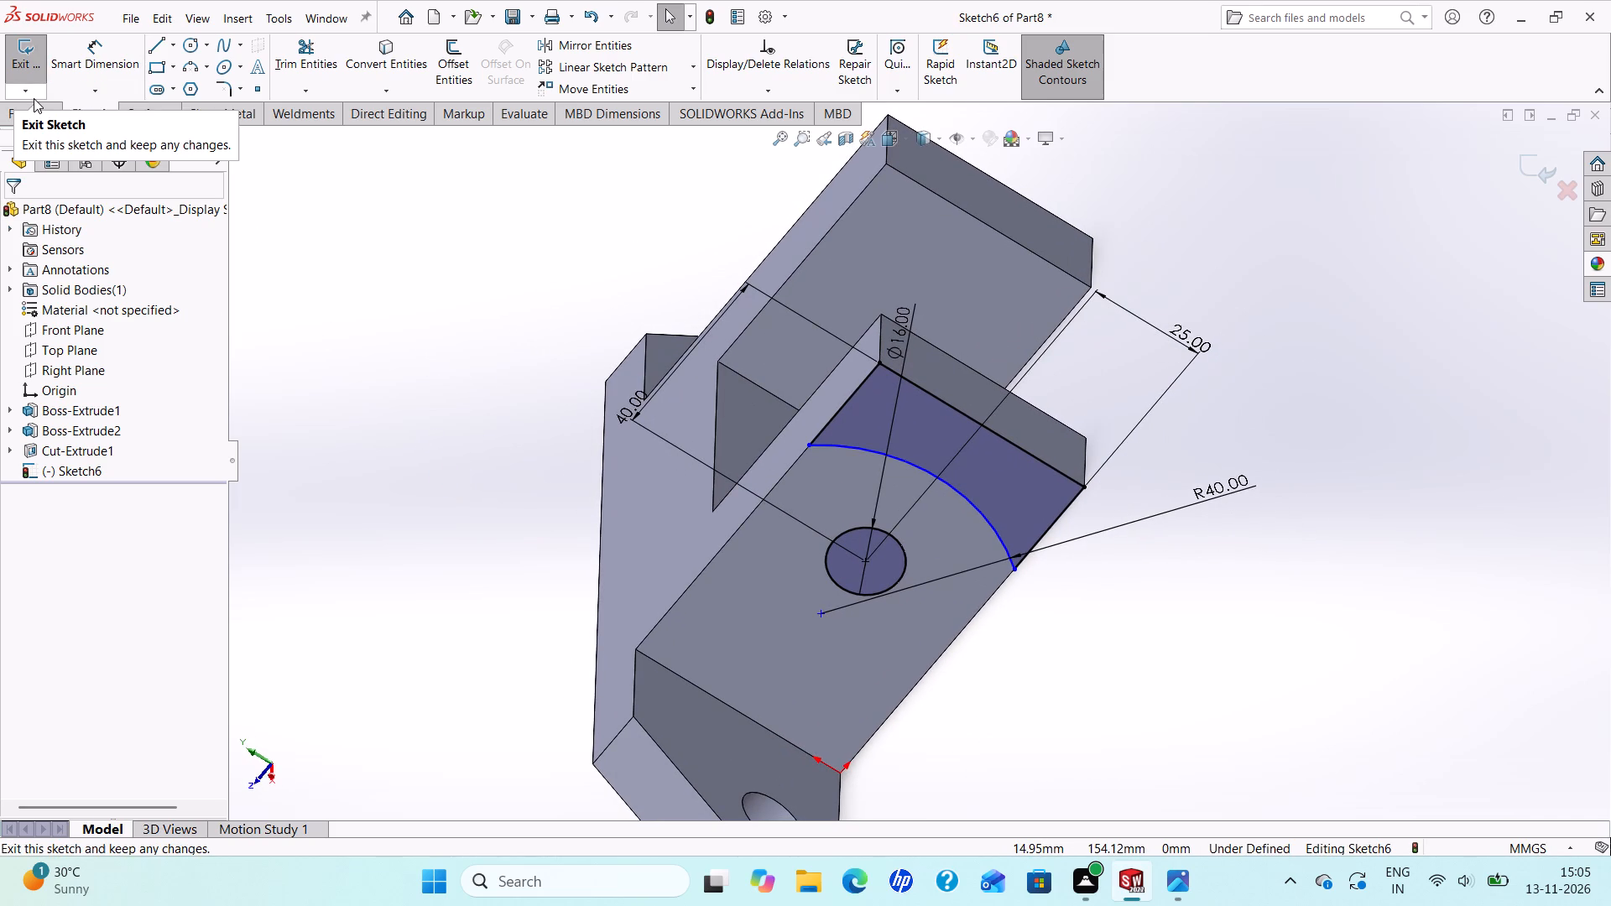
pyautogui.click(29, 116)
pyautogui.click(289, 55)
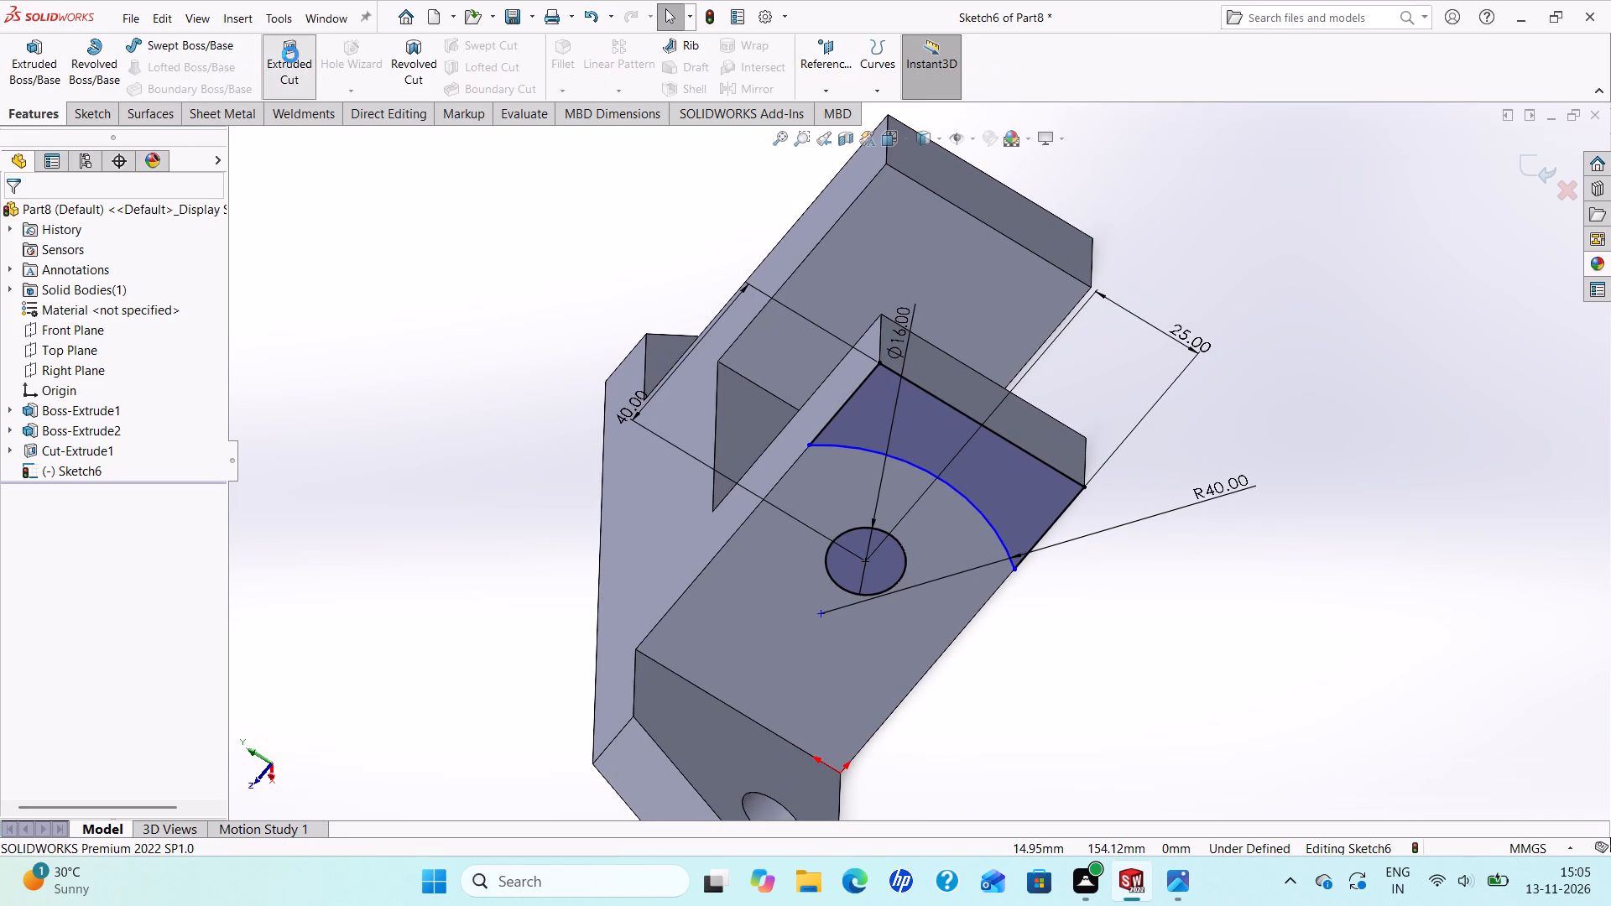
pyautogui.scroll(-2, 1065, 494)
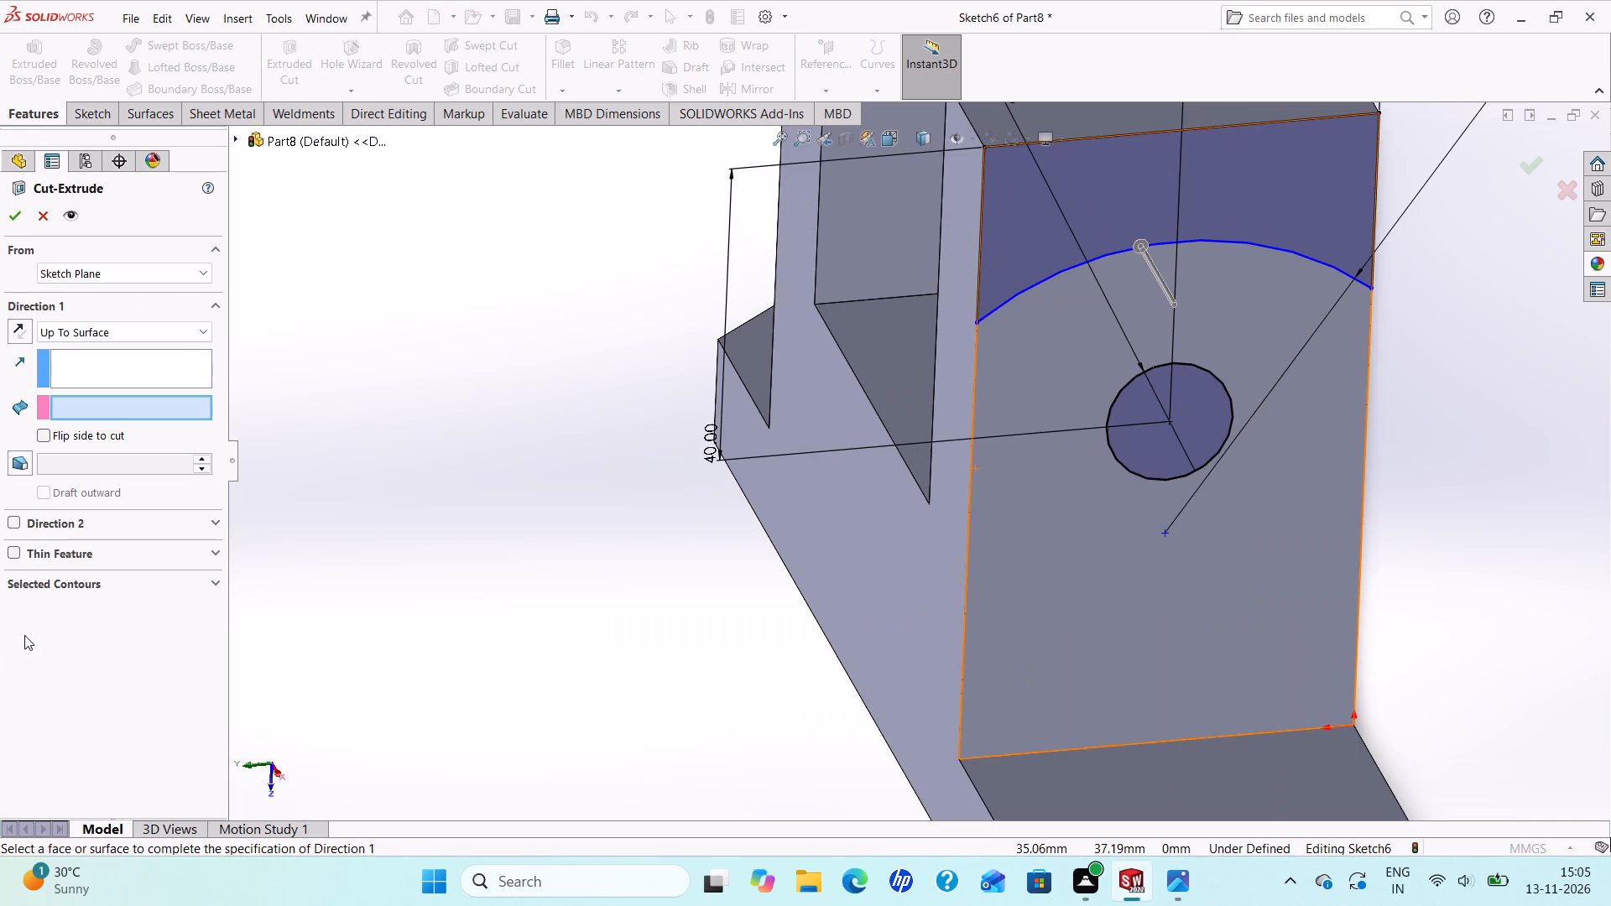
pyautogui.click(197, 330)
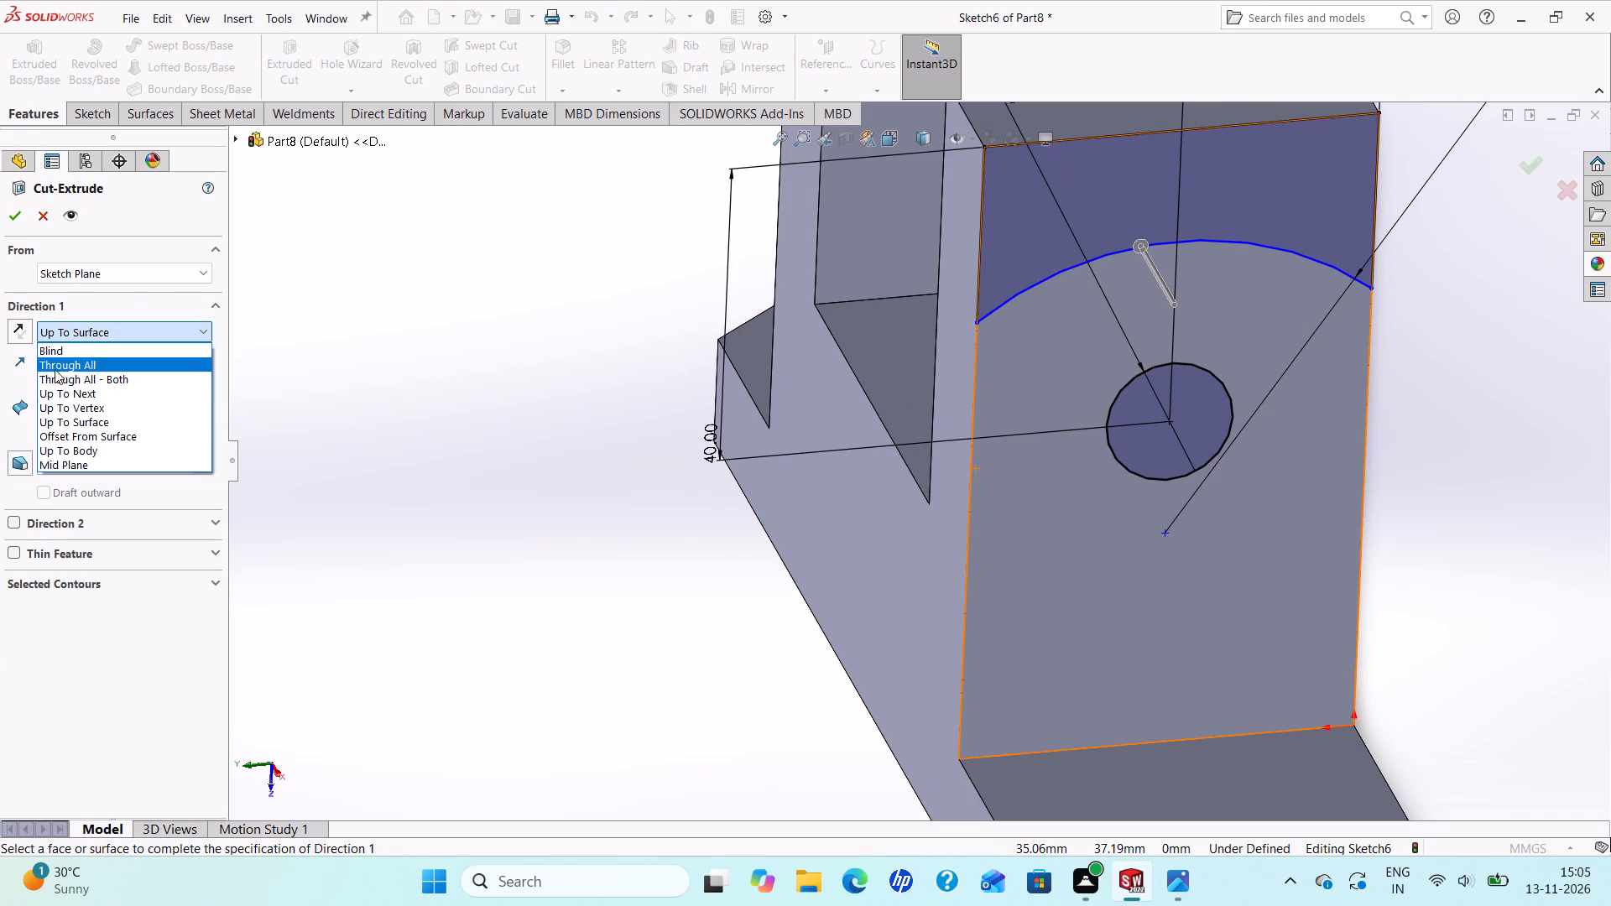
pyautogui.click(62, 351)
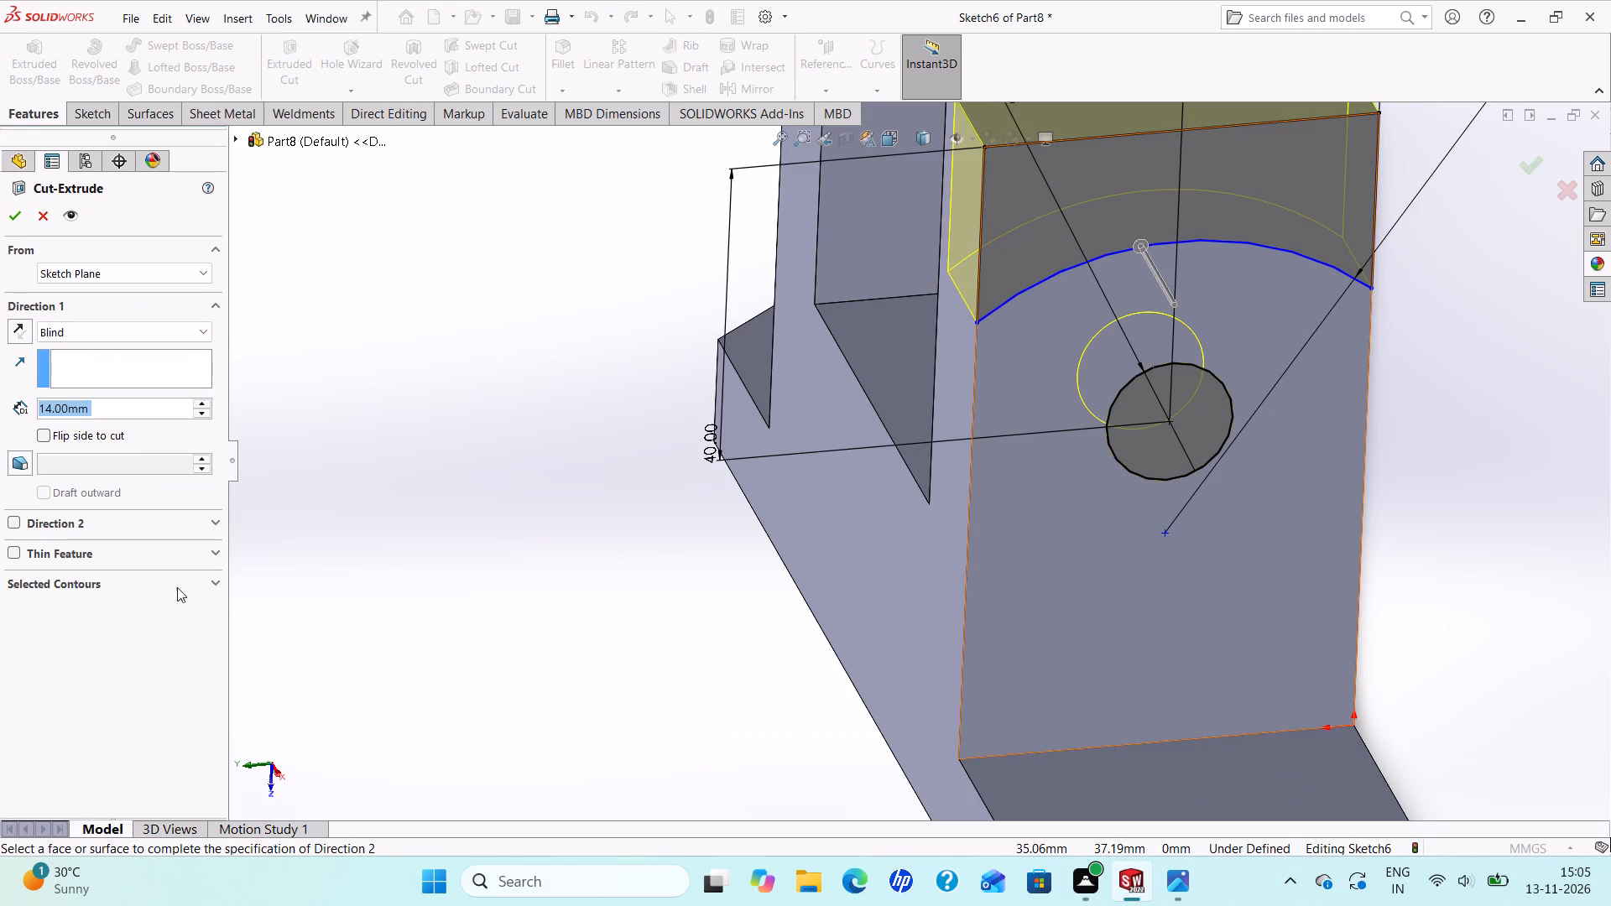
pyautogui.click(220, 583)
pyautogui.click(211, 587)
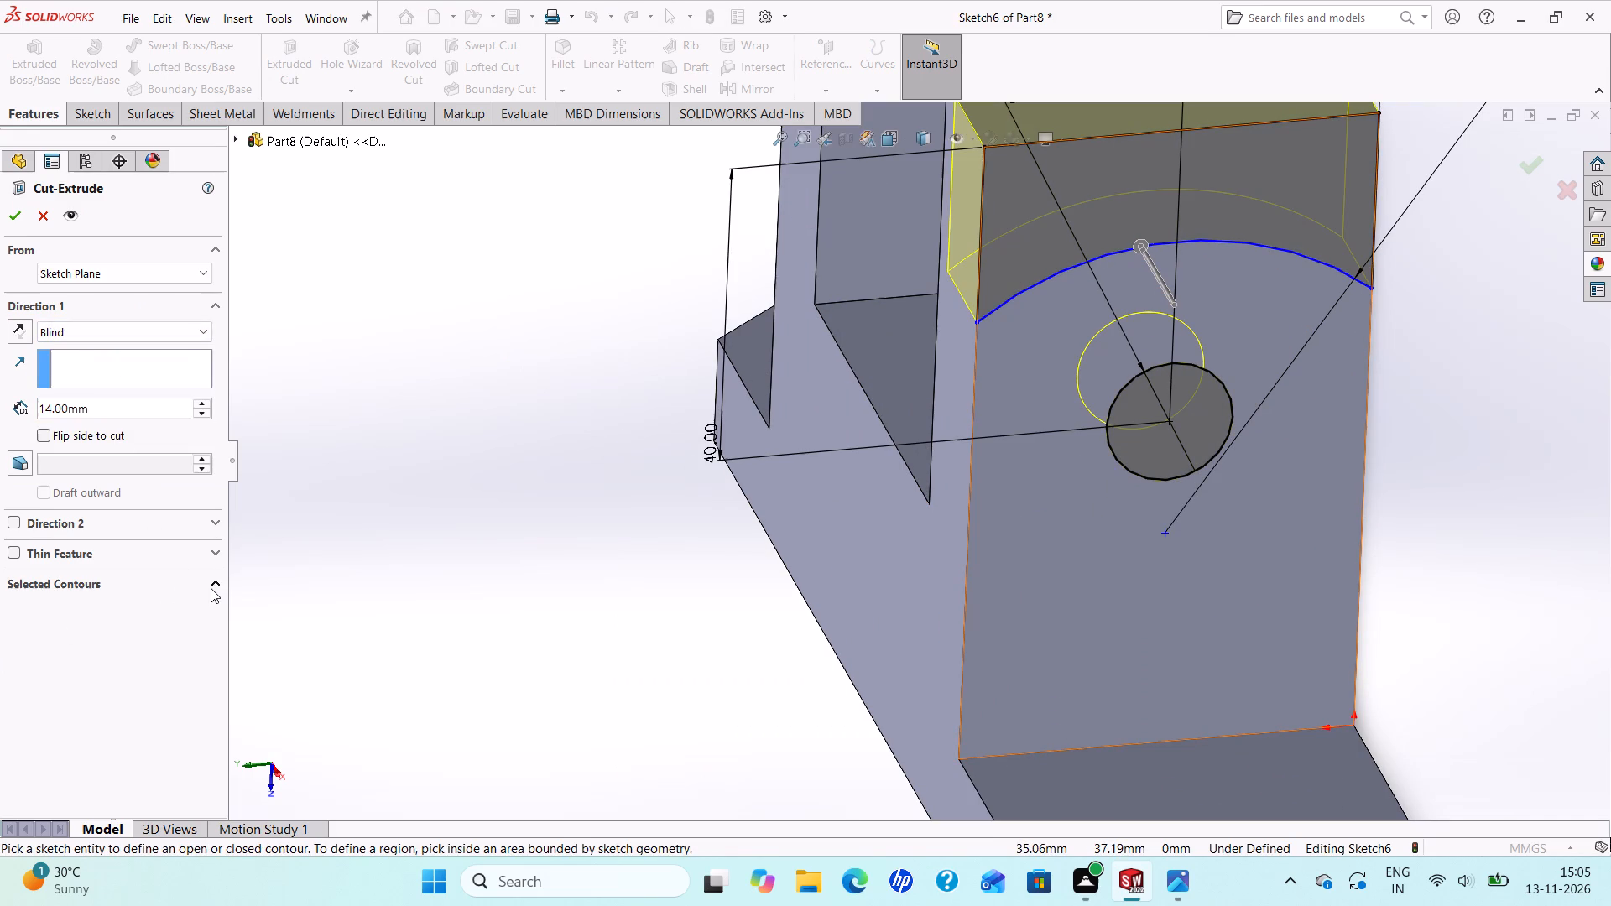
pyautogui.click(116, 623)
pyautogui.click(1151, 442)
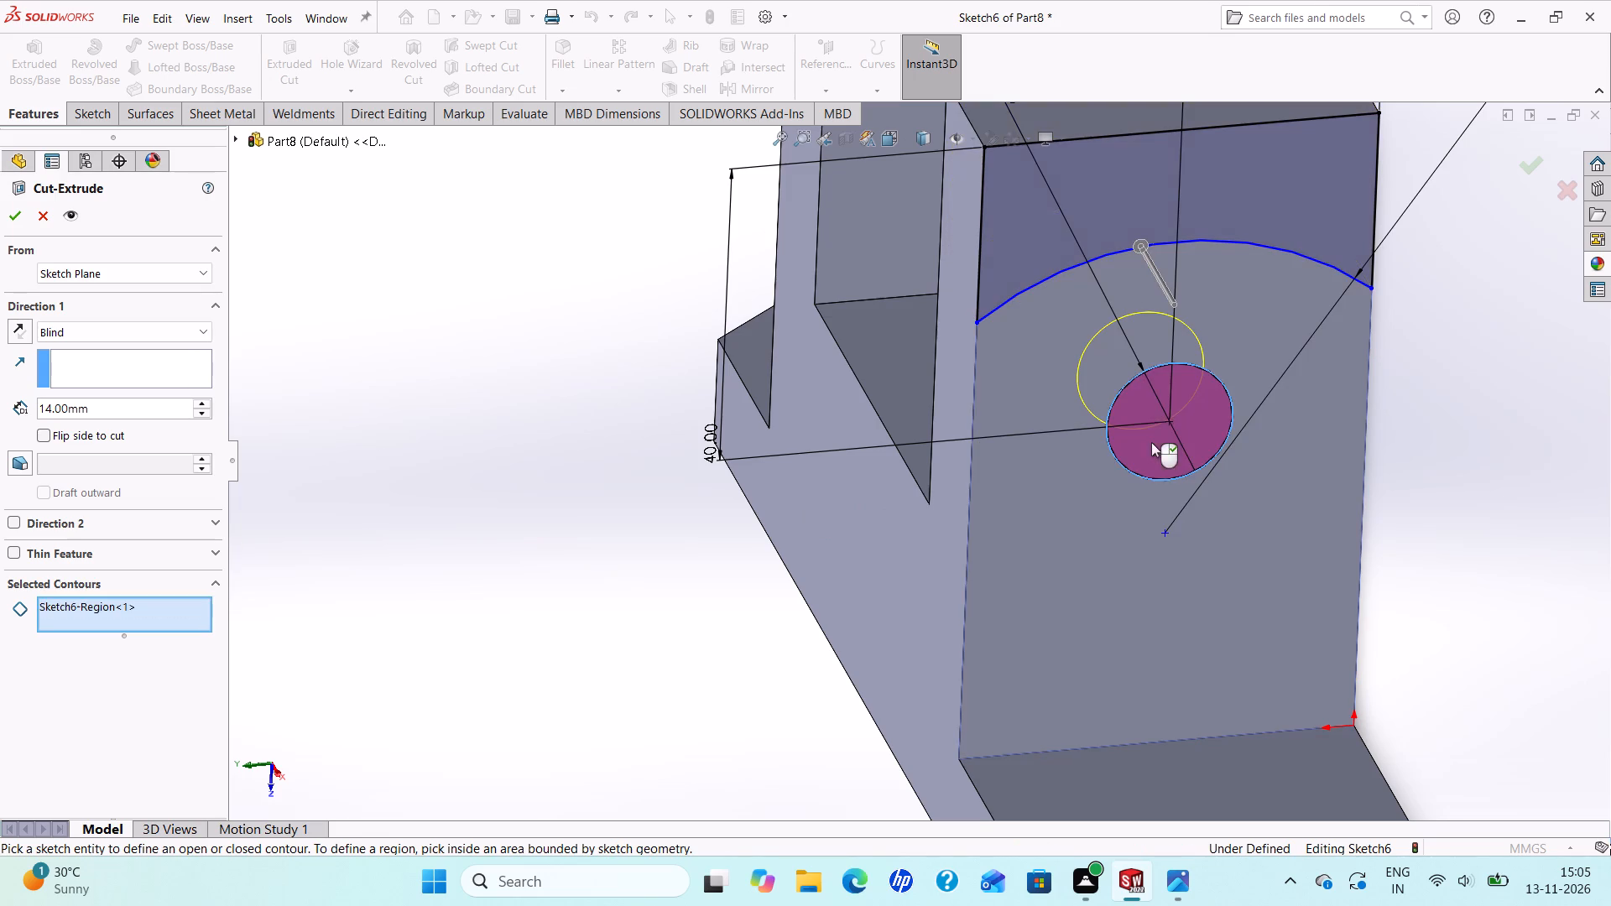
pyautogui.scroll(2, 1116, 372)
pyautogui.click(1056, 268)
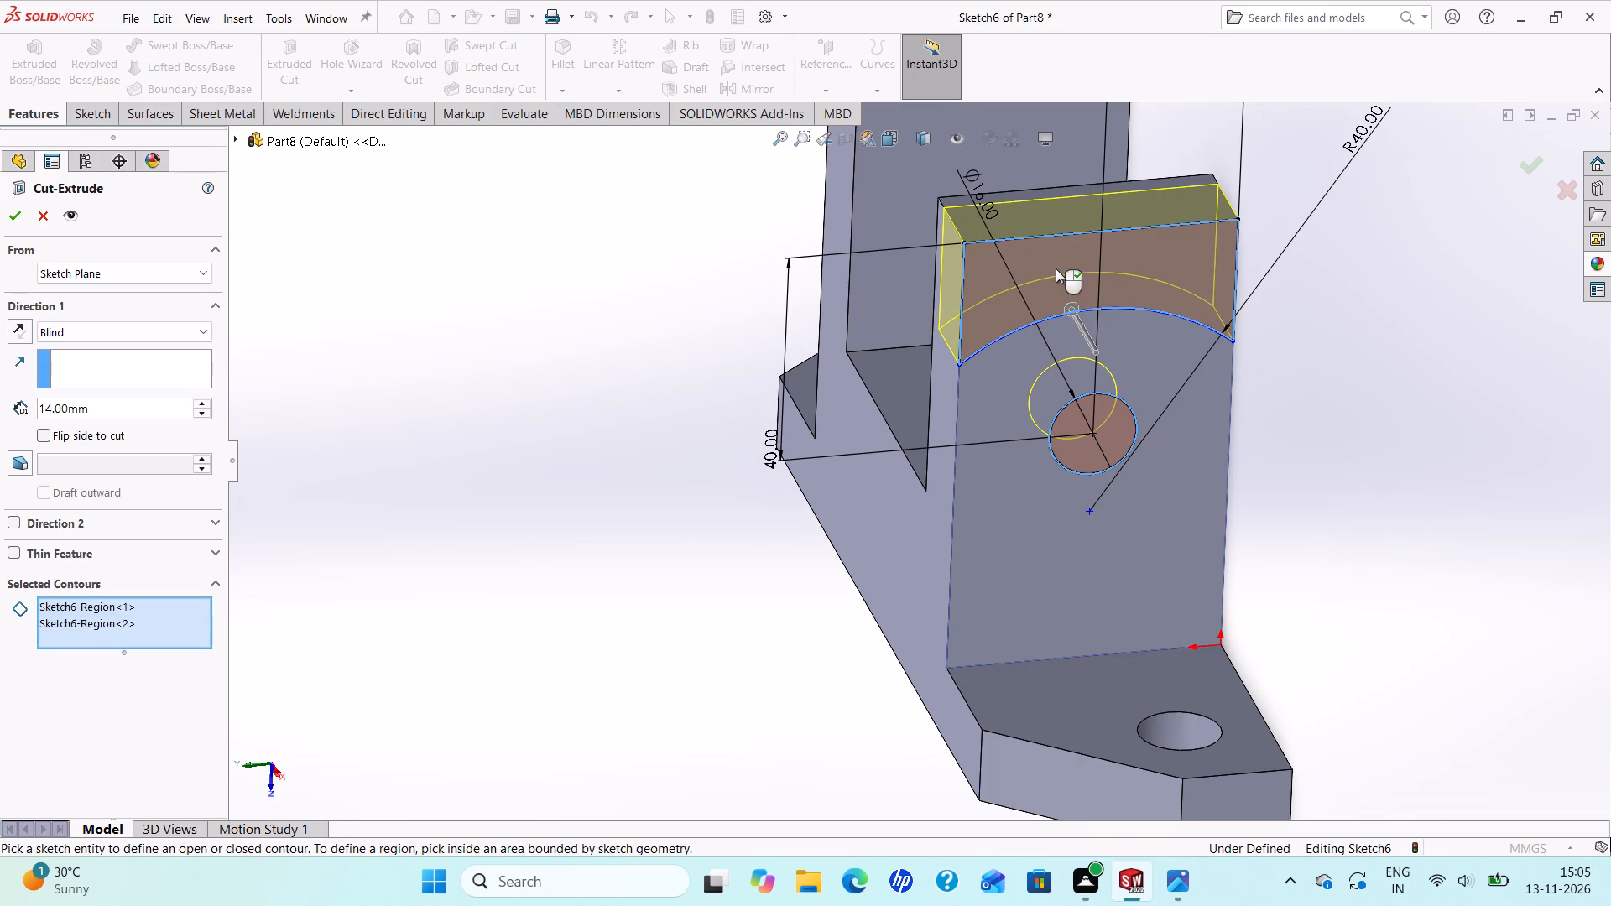
pyautogui.moveTo(743, 322); pyautogui.dragTo(811, 419, button='middle')
pyautogui.scroll(1, 811, 419)
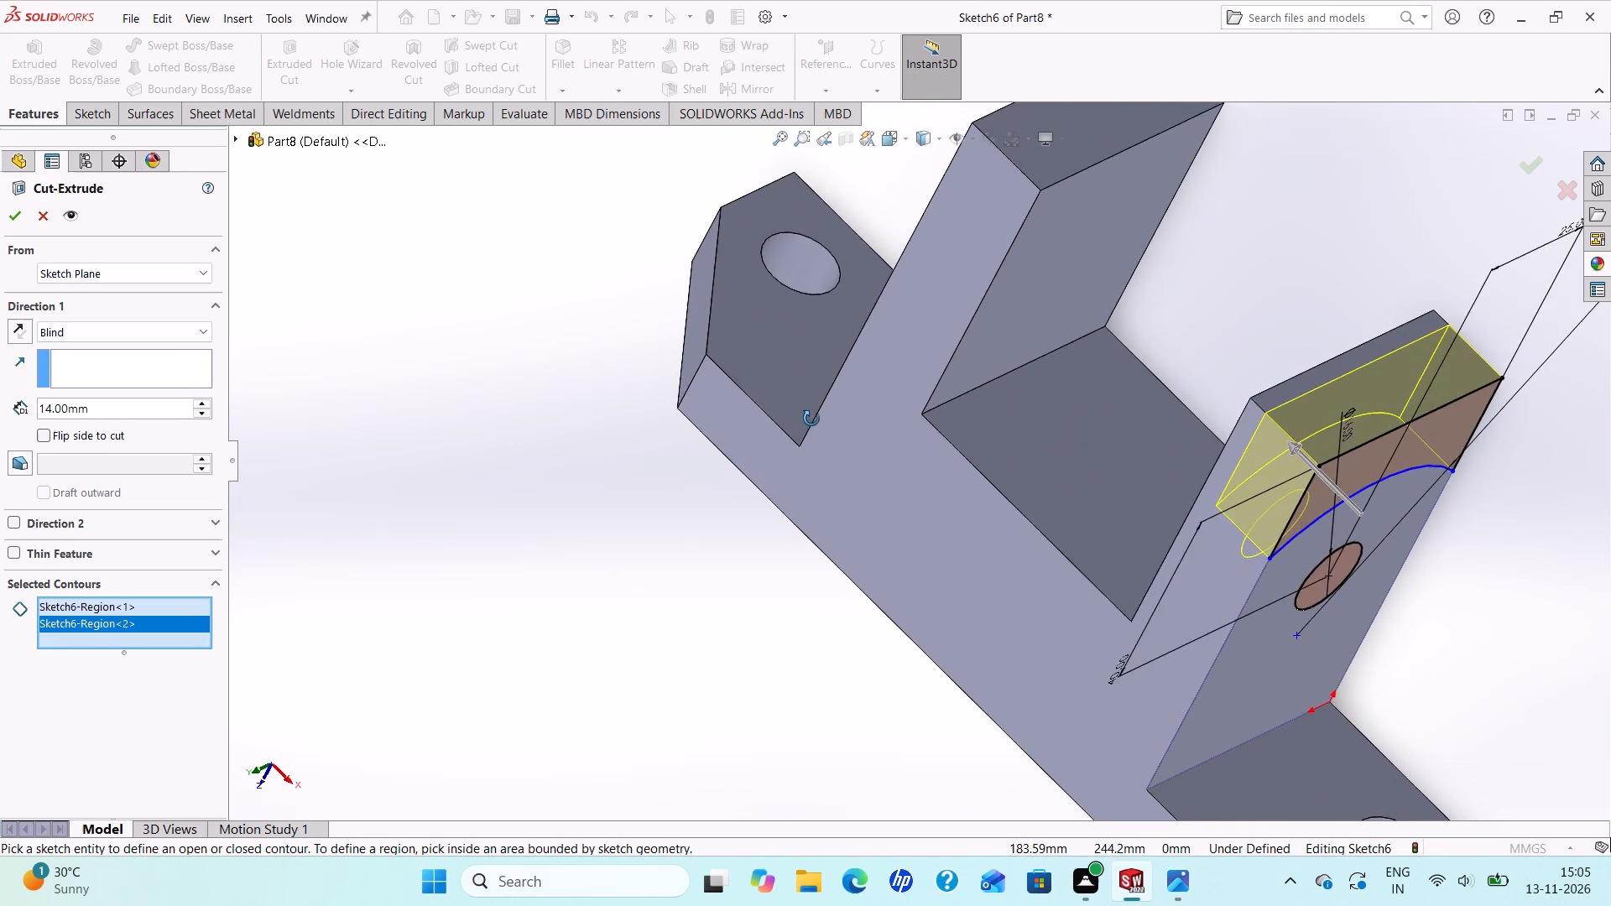
pyautogui.scroll(2, 811, 419)
pyautogui.scroll(-2, 950, 492)
pyautogui.scroll(3, 930, 479)
pyautogui.scroll(-1, 1069, 447)
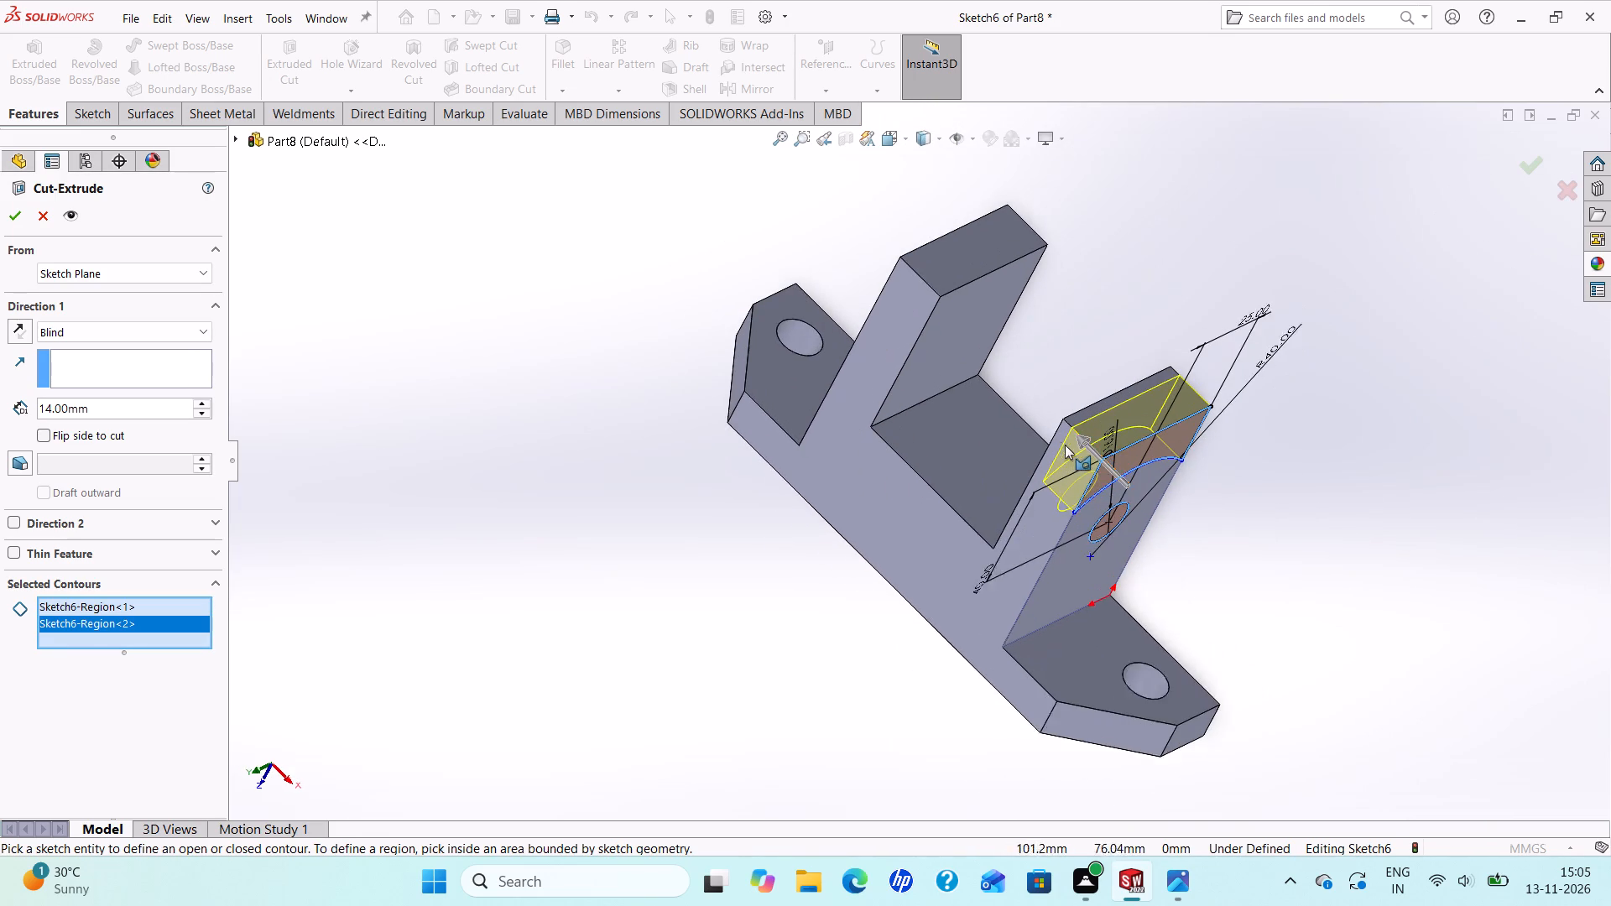
pyautogui.scroll(-1, 1065, 445)
pyautogui.click(201, 328)
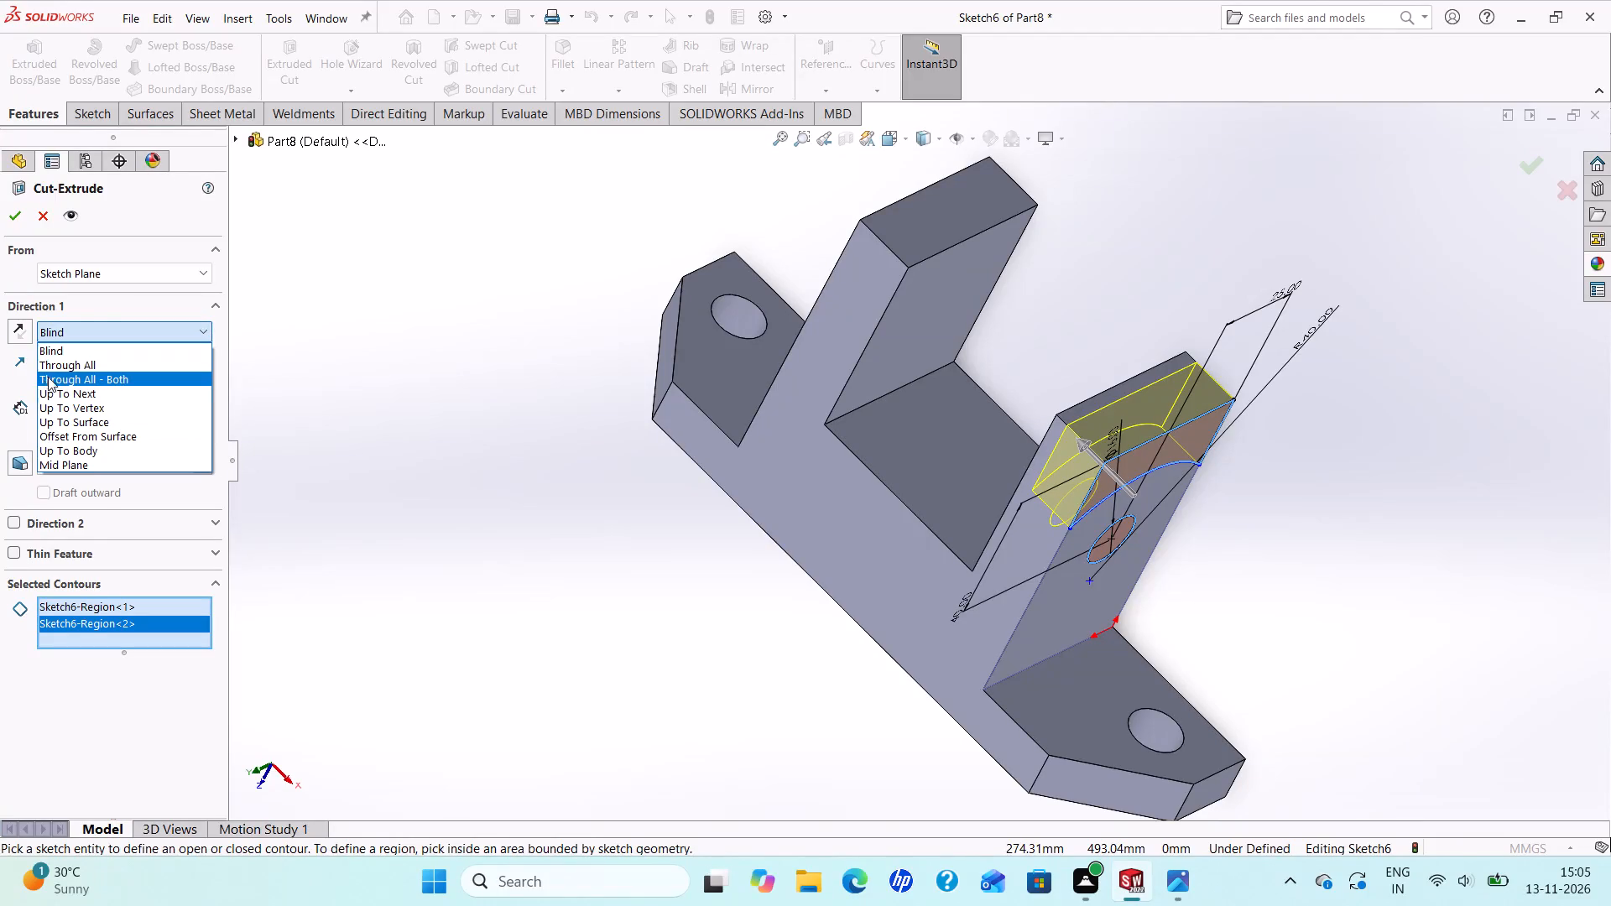
pyautogui.click(75, 366)
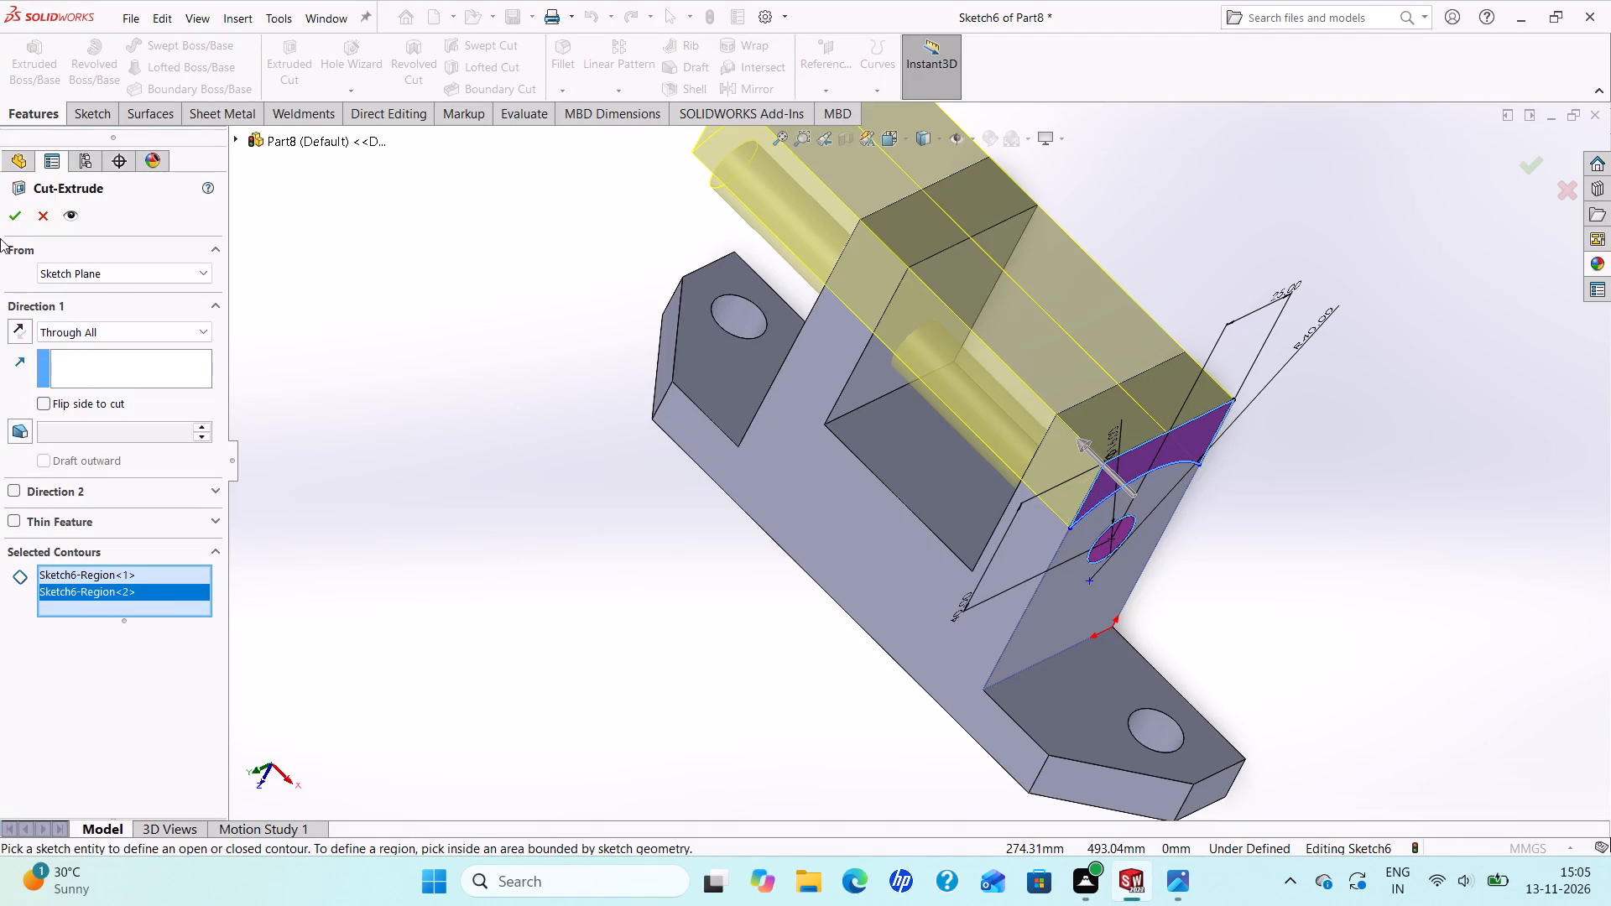
pyautogui.click(13, 223)
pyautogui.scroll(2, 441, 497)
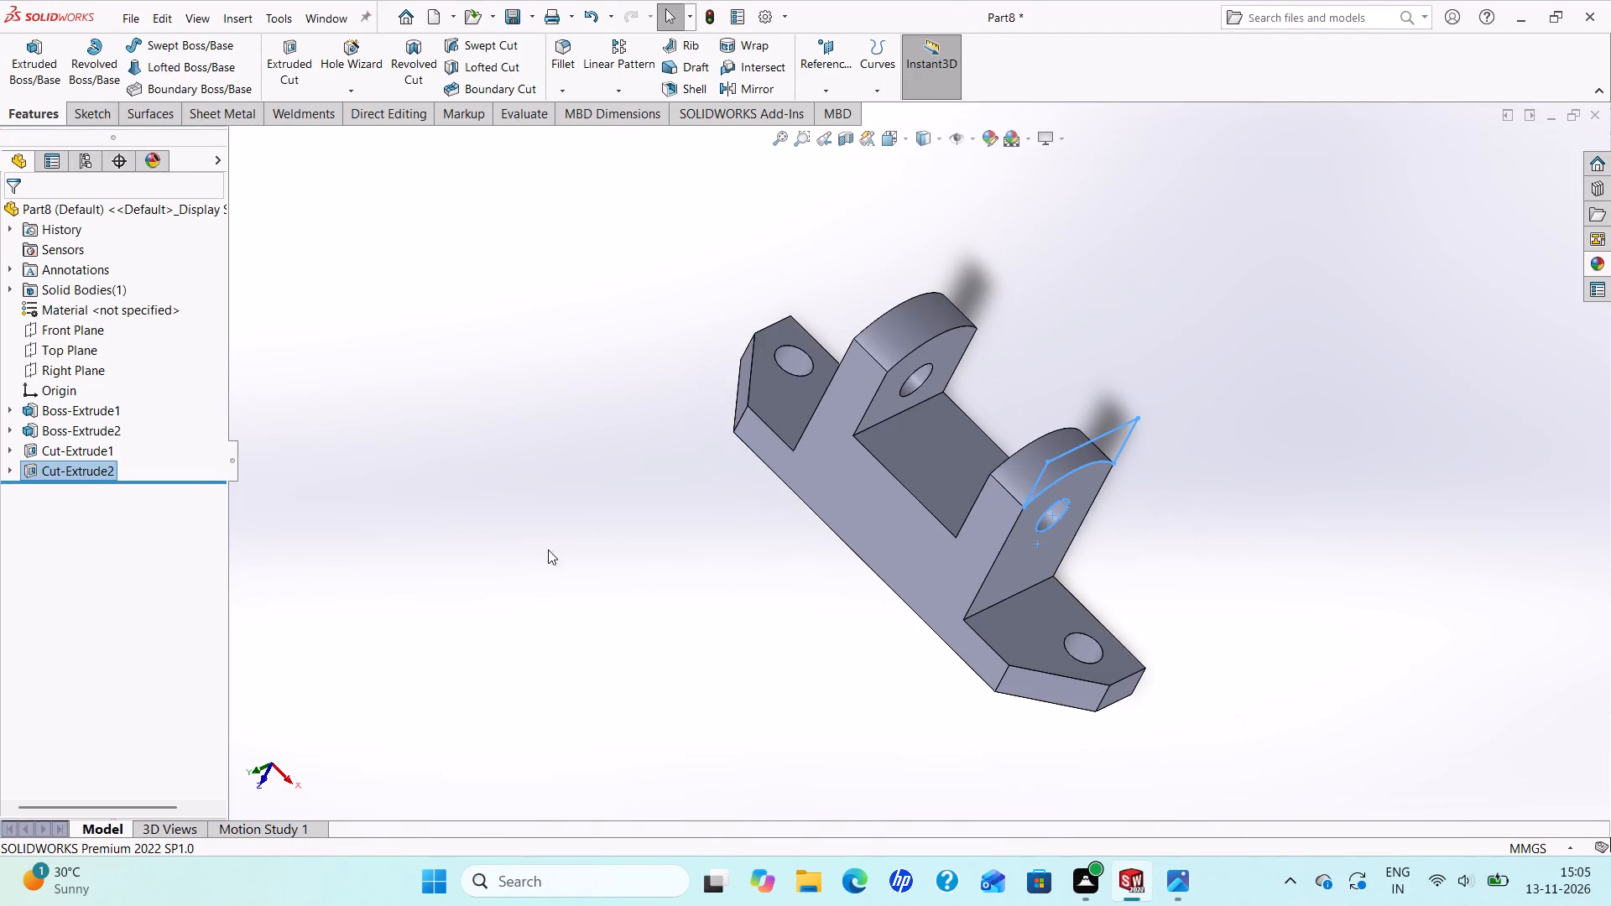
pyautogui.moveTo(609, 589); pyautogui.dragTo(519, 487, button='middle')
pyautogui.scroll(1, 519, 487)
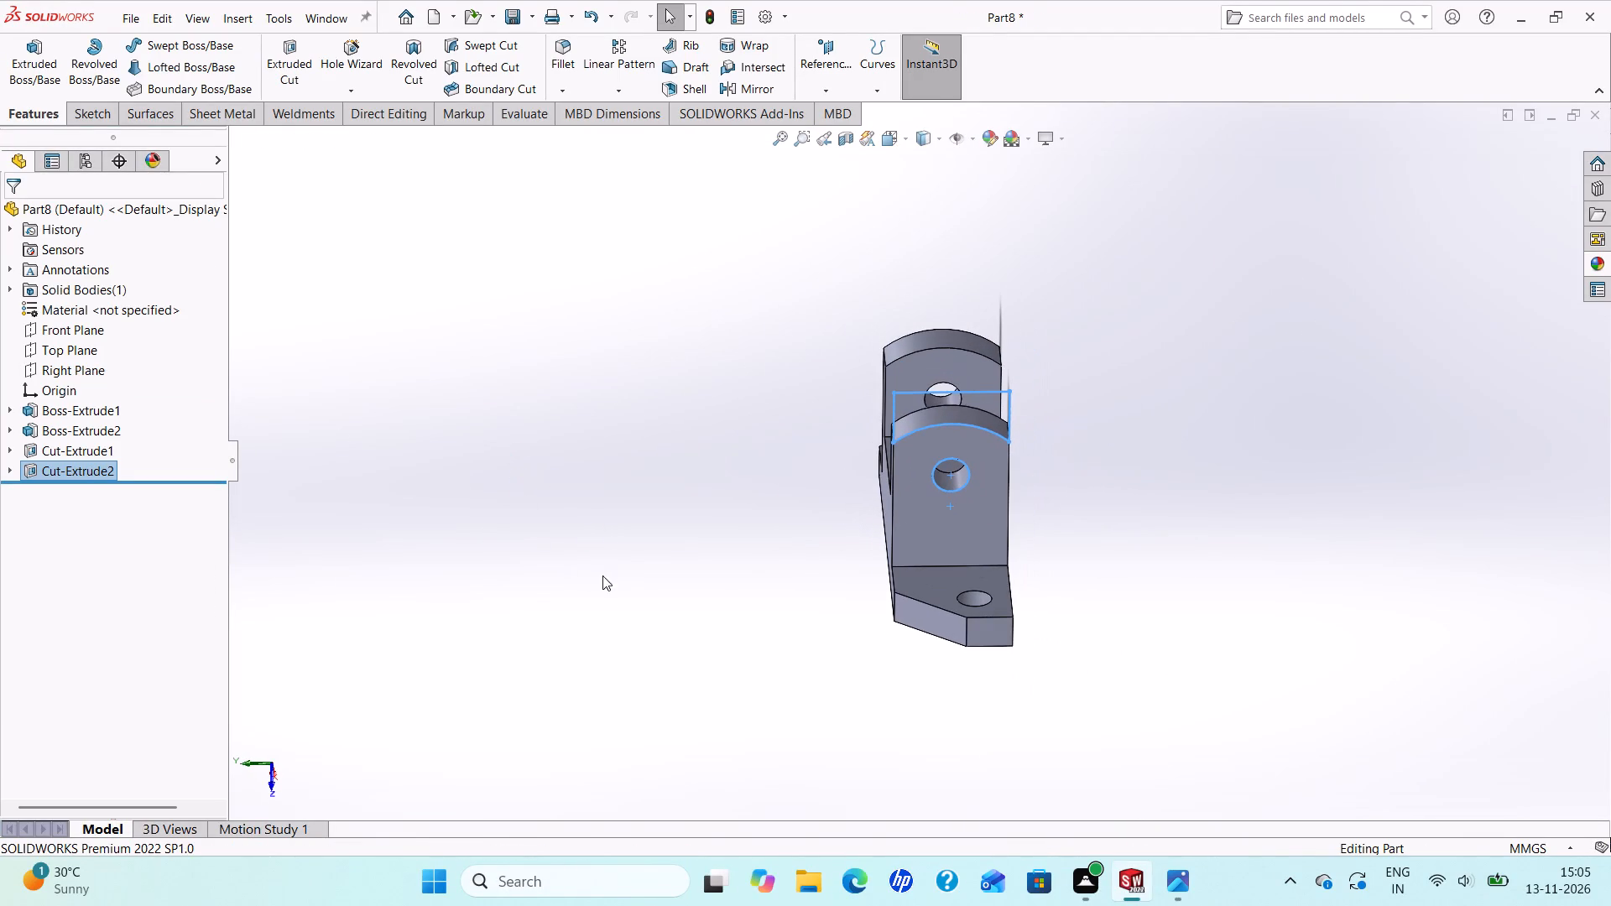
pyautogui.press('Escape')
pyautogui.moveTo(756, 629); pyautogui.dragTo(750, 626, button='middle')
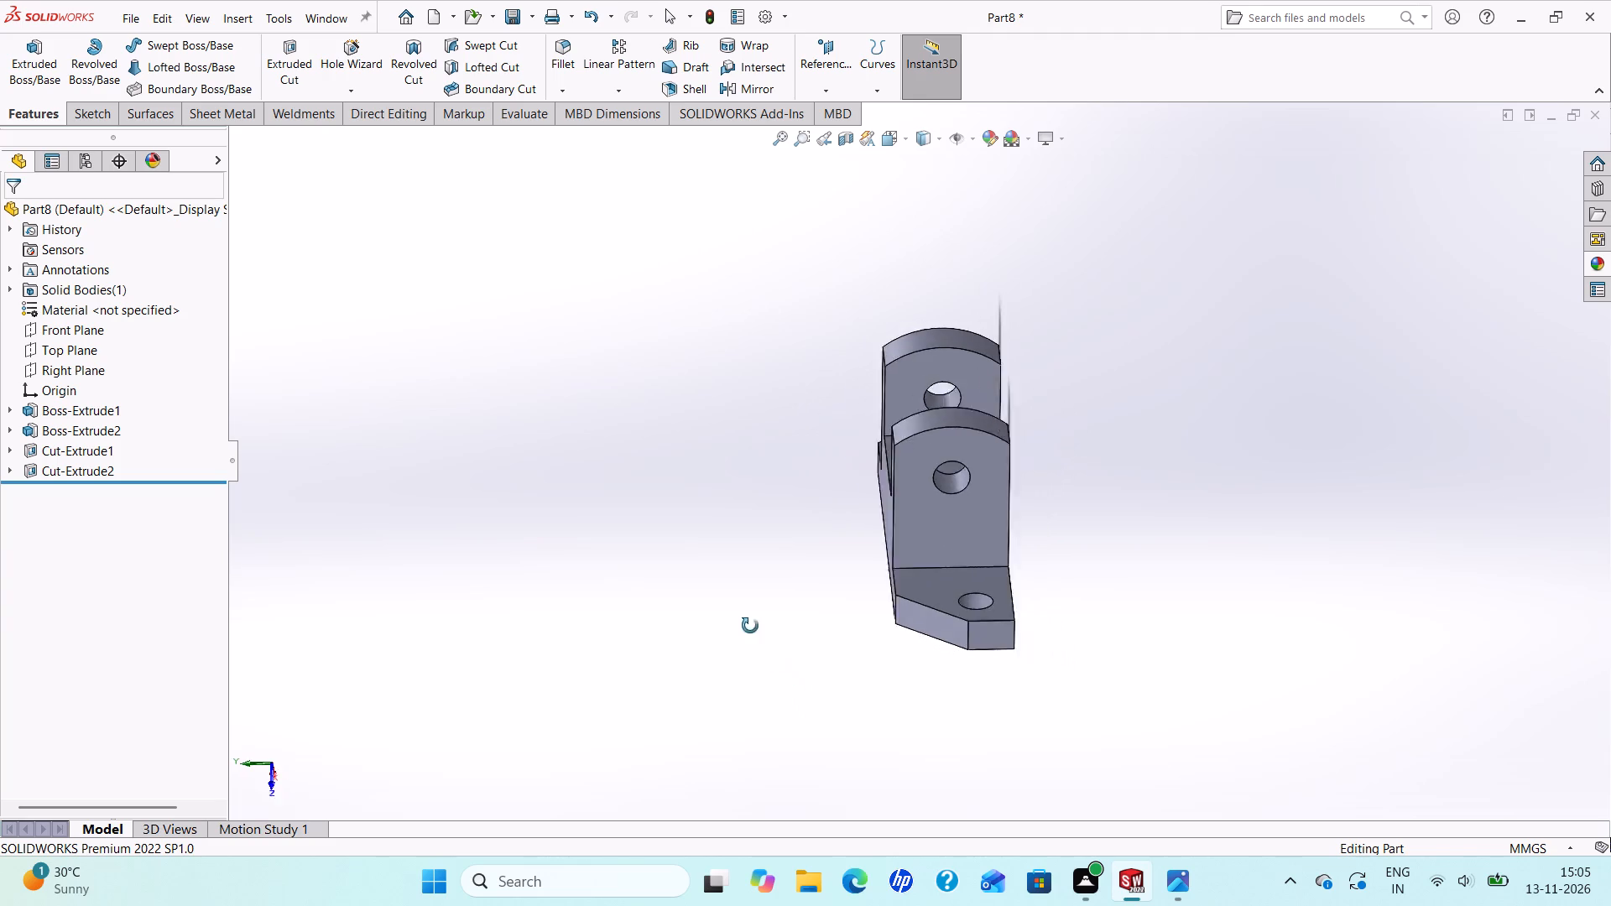
# Inspect the cut bracket from several angles and consult the Practice Problem 4.8 drawing for the remaining rib dimensions.
pyautogui.moveTo(750, 626); pyautogui.dragTo(853, 630, button='middle')
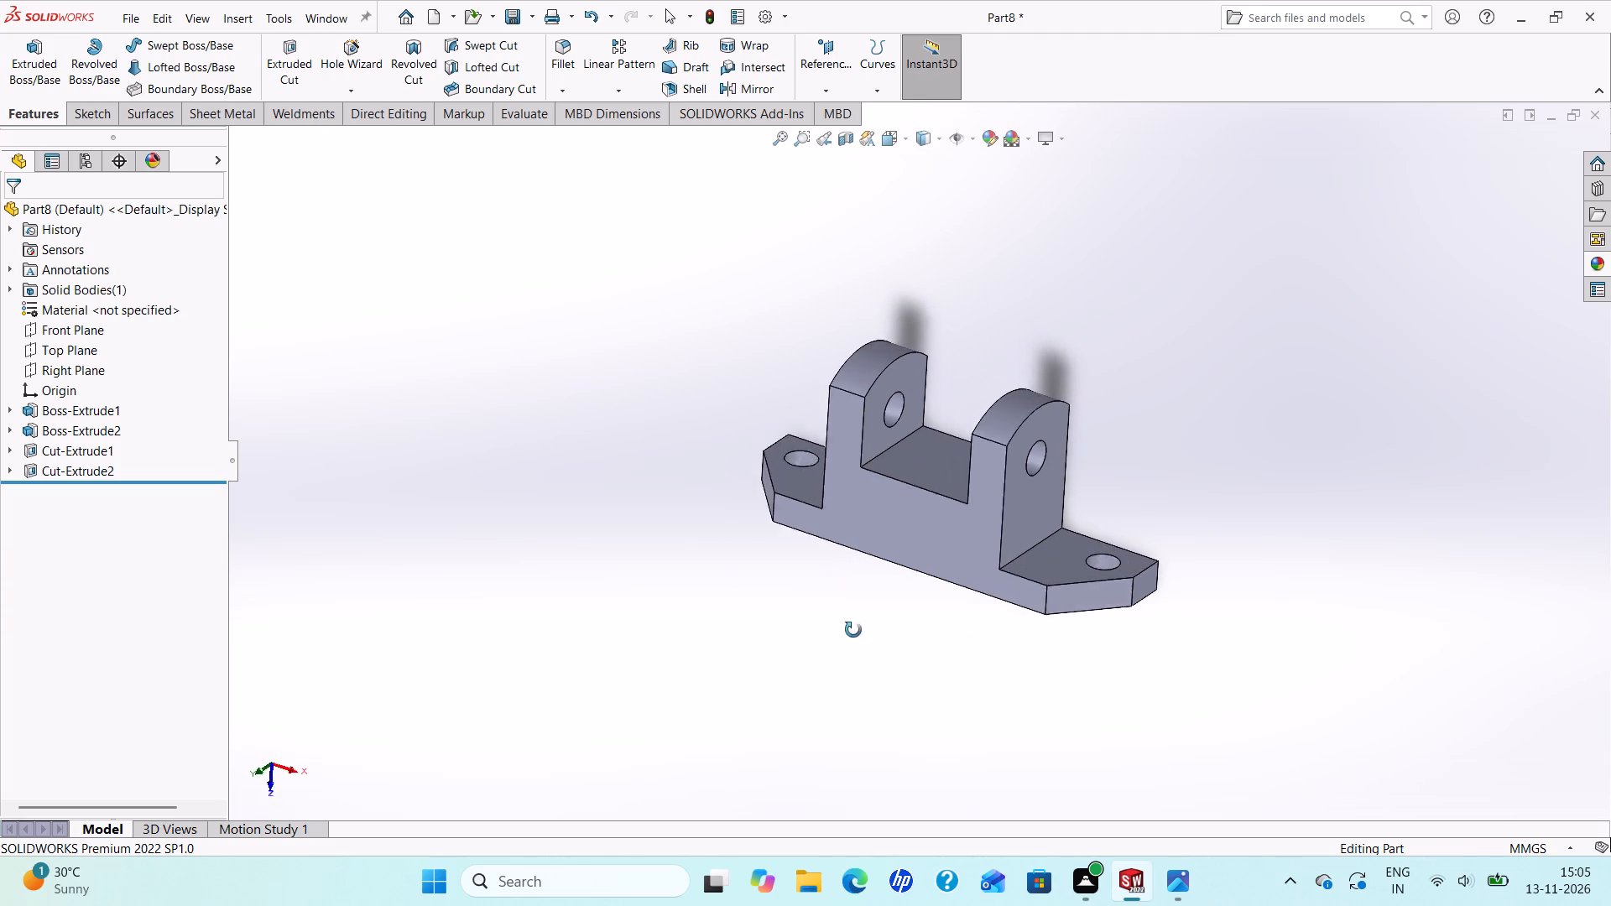
pyautogui.moveTo(853, 630); pyautogui.dragTo(844, 579, button='middle')
pyautogui.scroll(2, 844, 579)
pyautogui.scroll(-3, 987, 521)
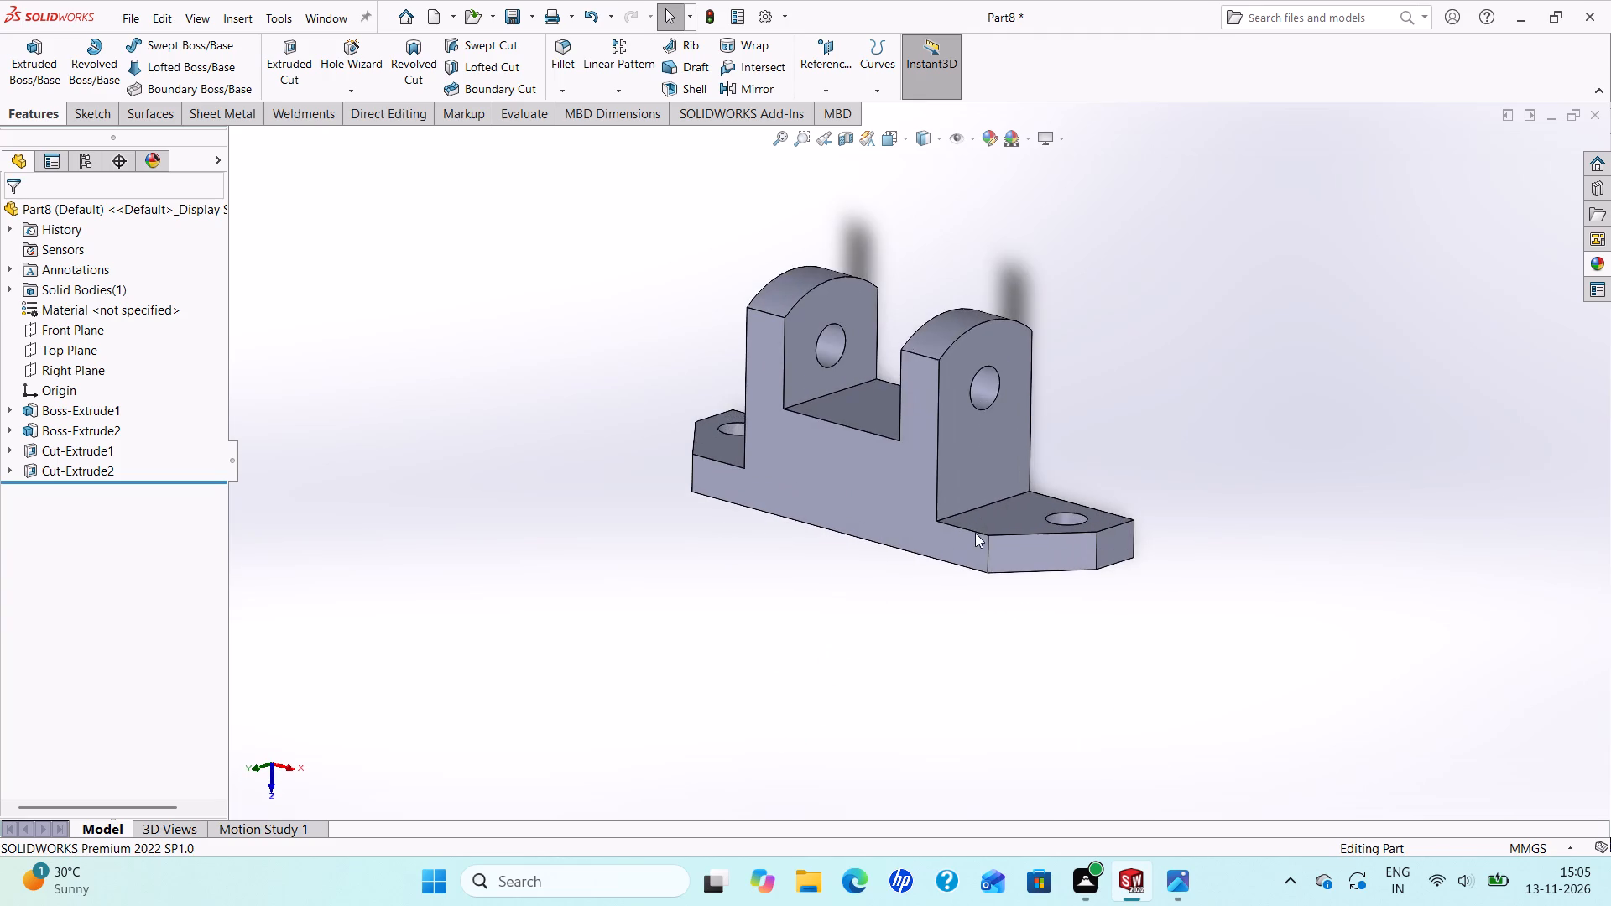
pyautogui.scroll(4, 912, 539)
pyautogui.scroll(-3, 1005, 485)
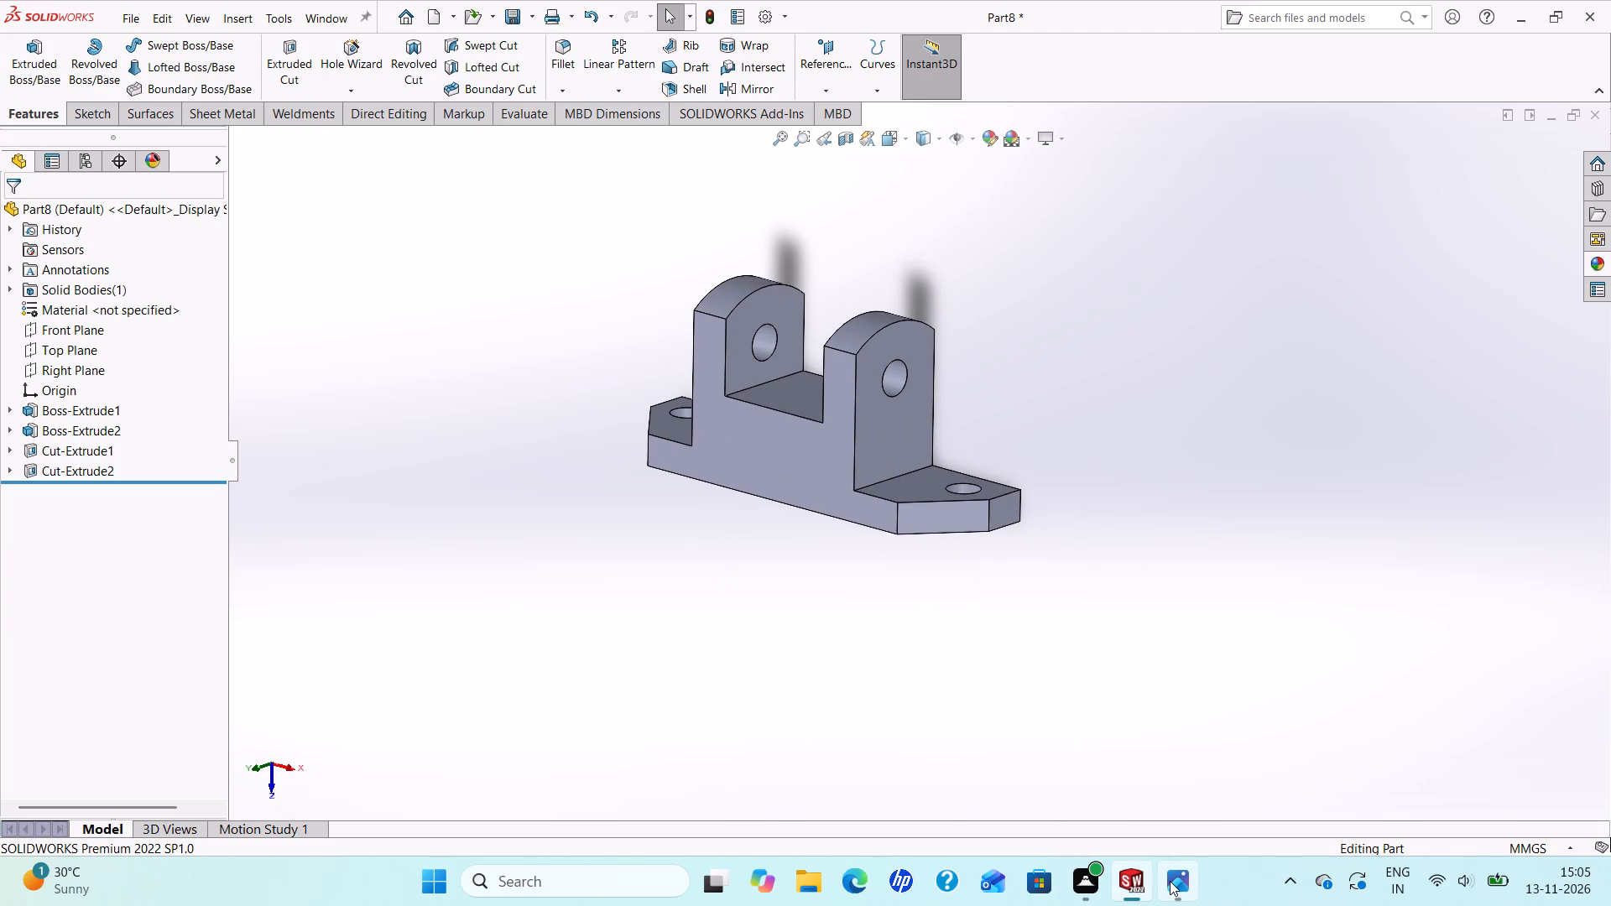
pyautogui.click(1170, 881)
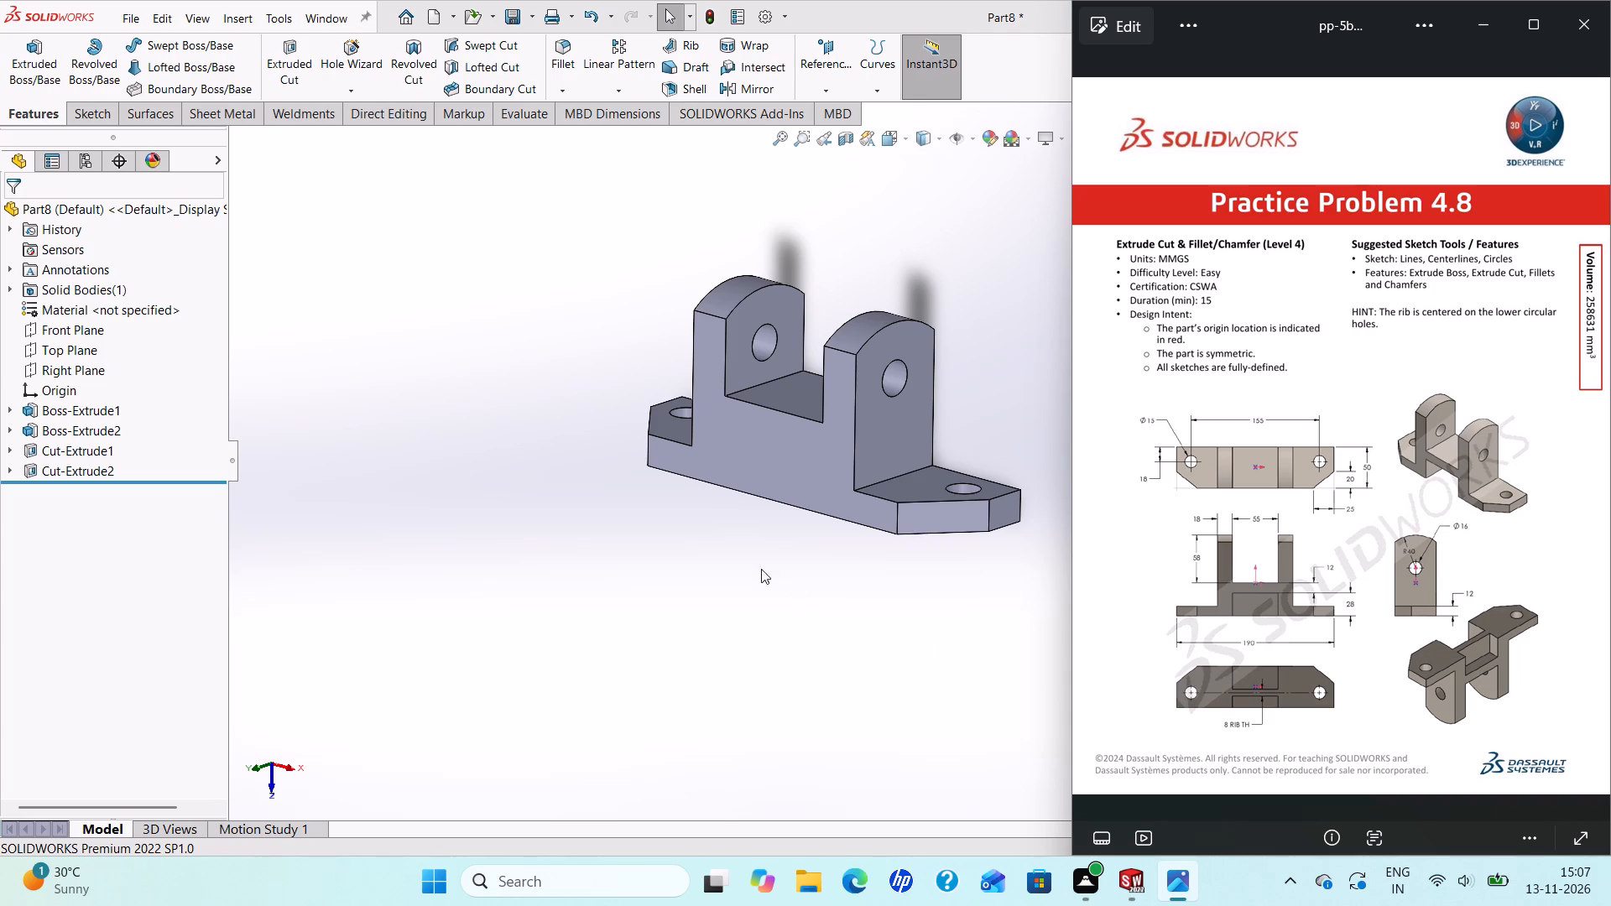
# On the bracket's long side face, sketch a 91 mm horizontal line between the lugs' outer edges, about 14 mm below the recess floor.
pyautogui.click(787, 466)
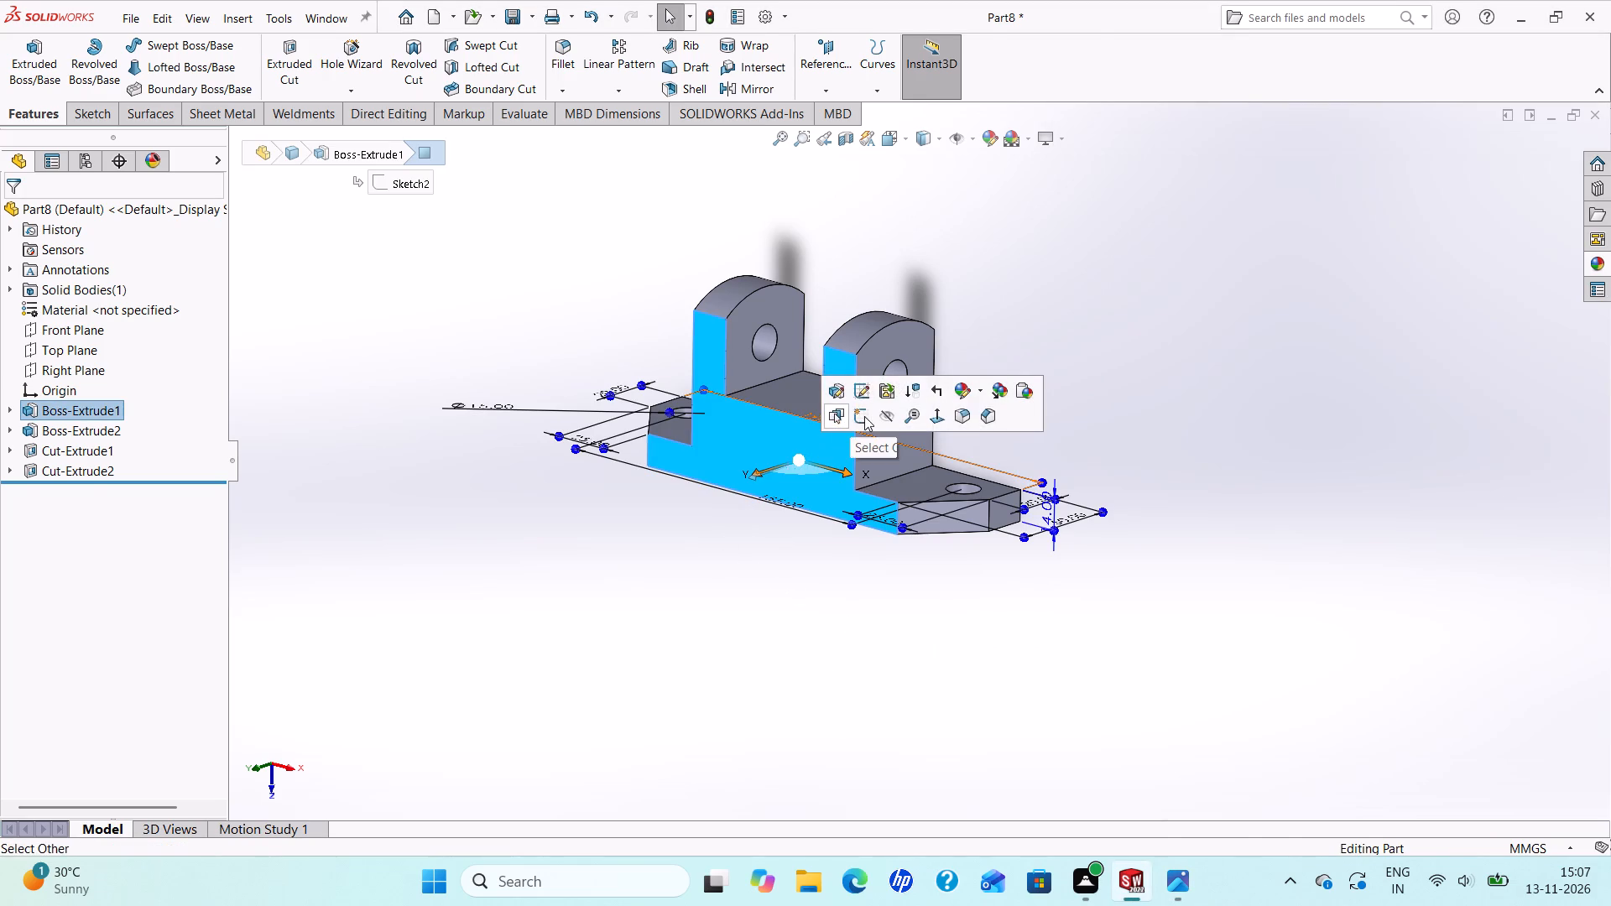
pyautogui.click(864, 416)
pyautogui.scroll(2, 1318, 532)
pyautogui.scroll(-2, 1278, 533)
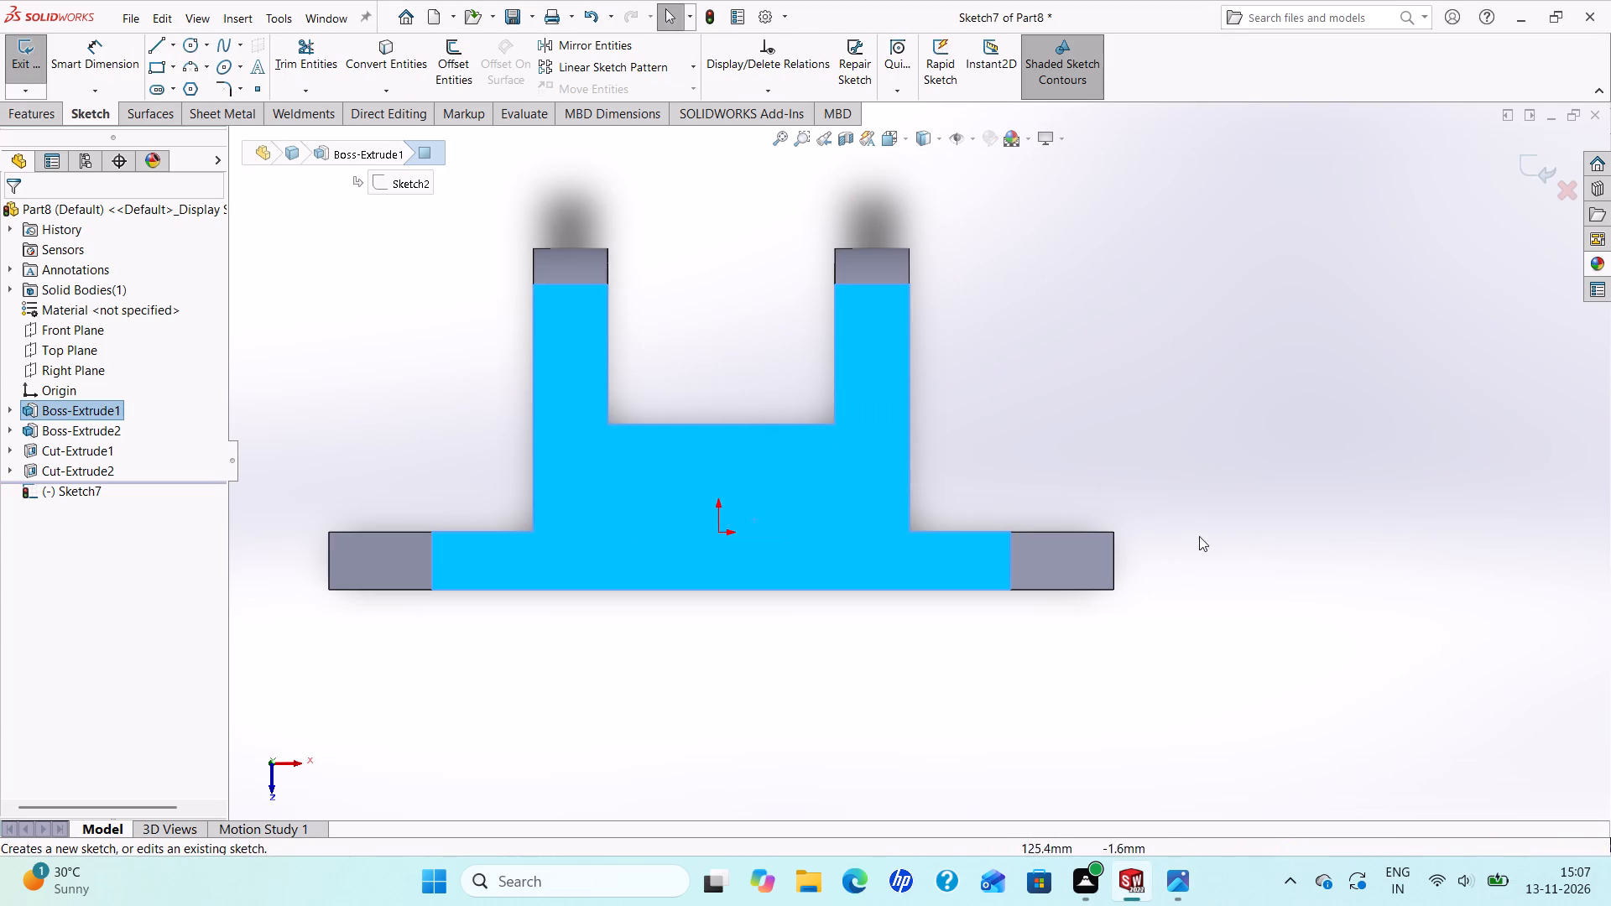
pyautogui.click(163, 43)
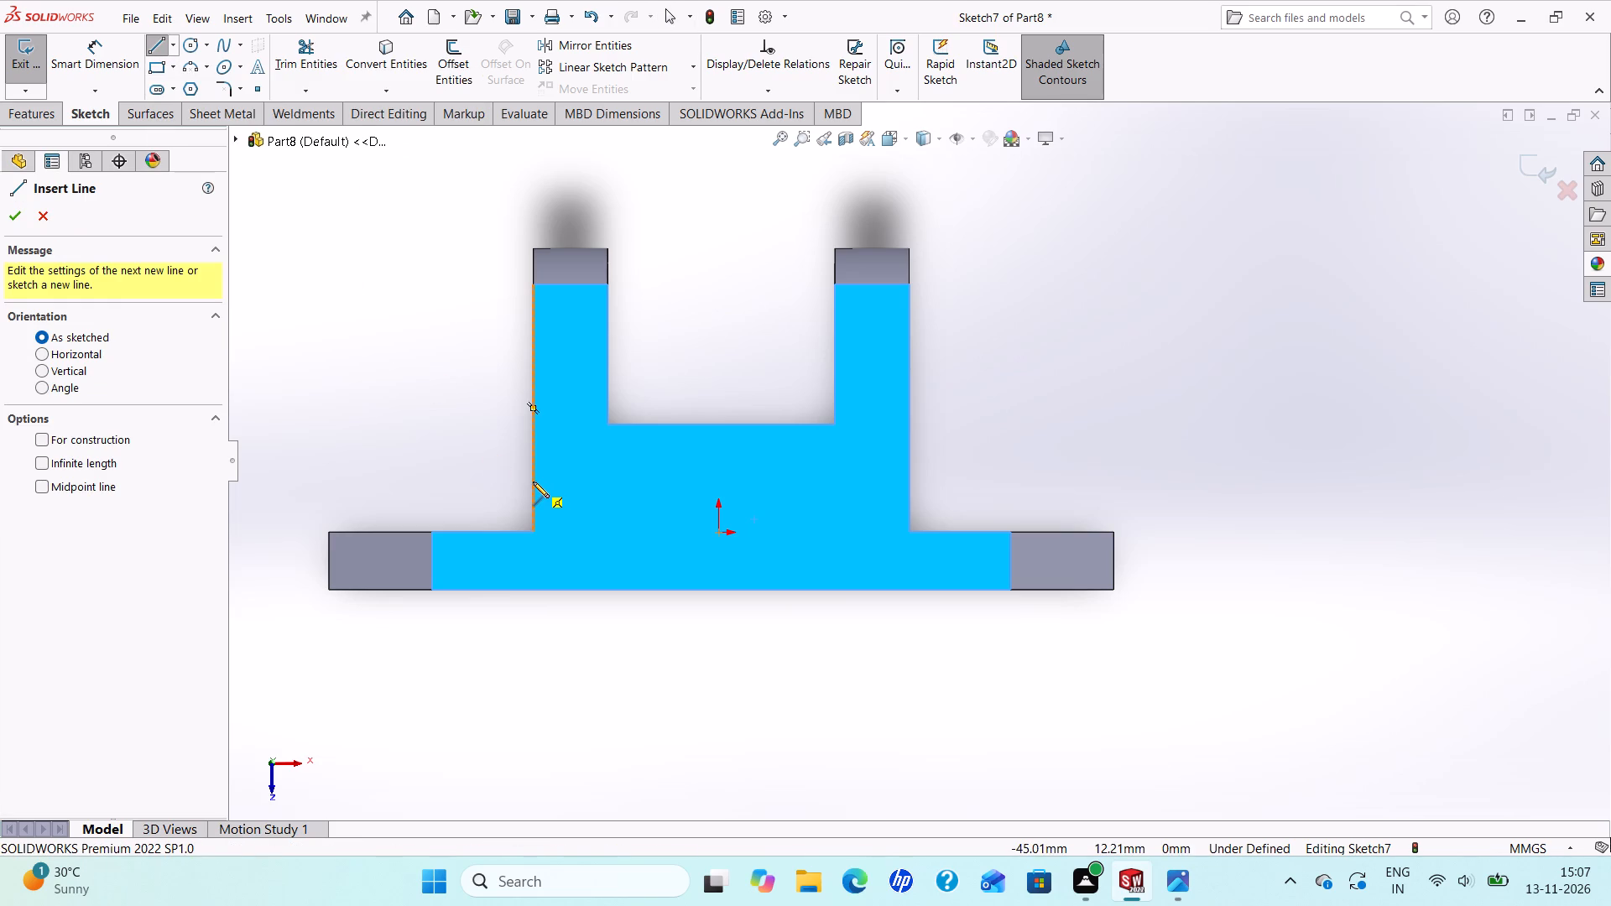
pyautogui.click(533, 482)
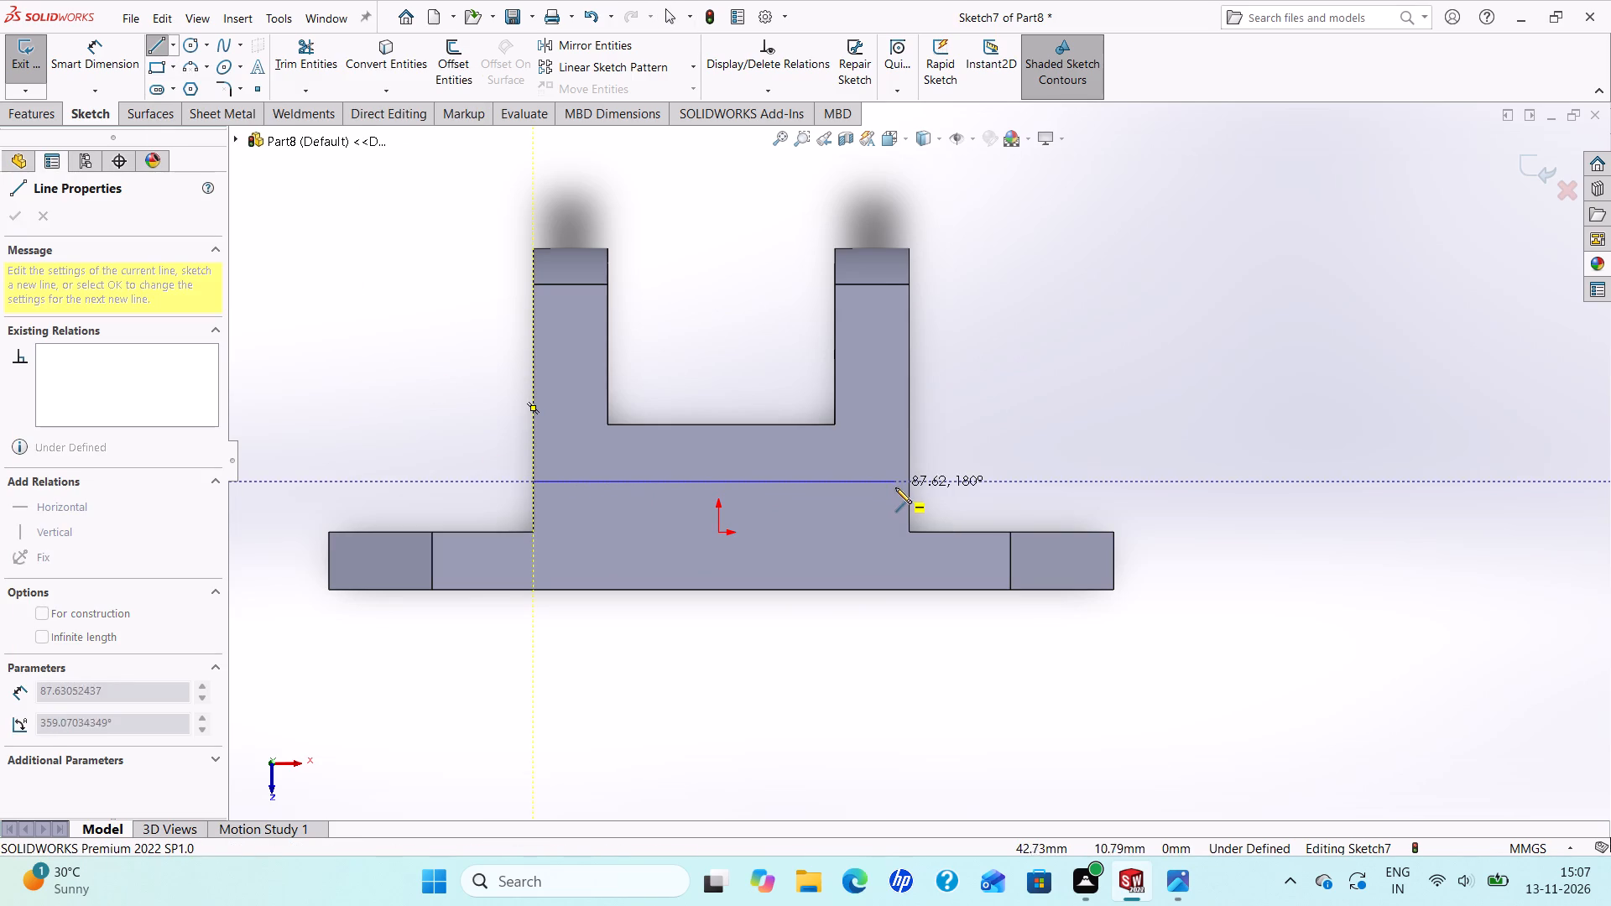
pyautogui.click(906, 480)
pyautogui.rightClick(906, 481)
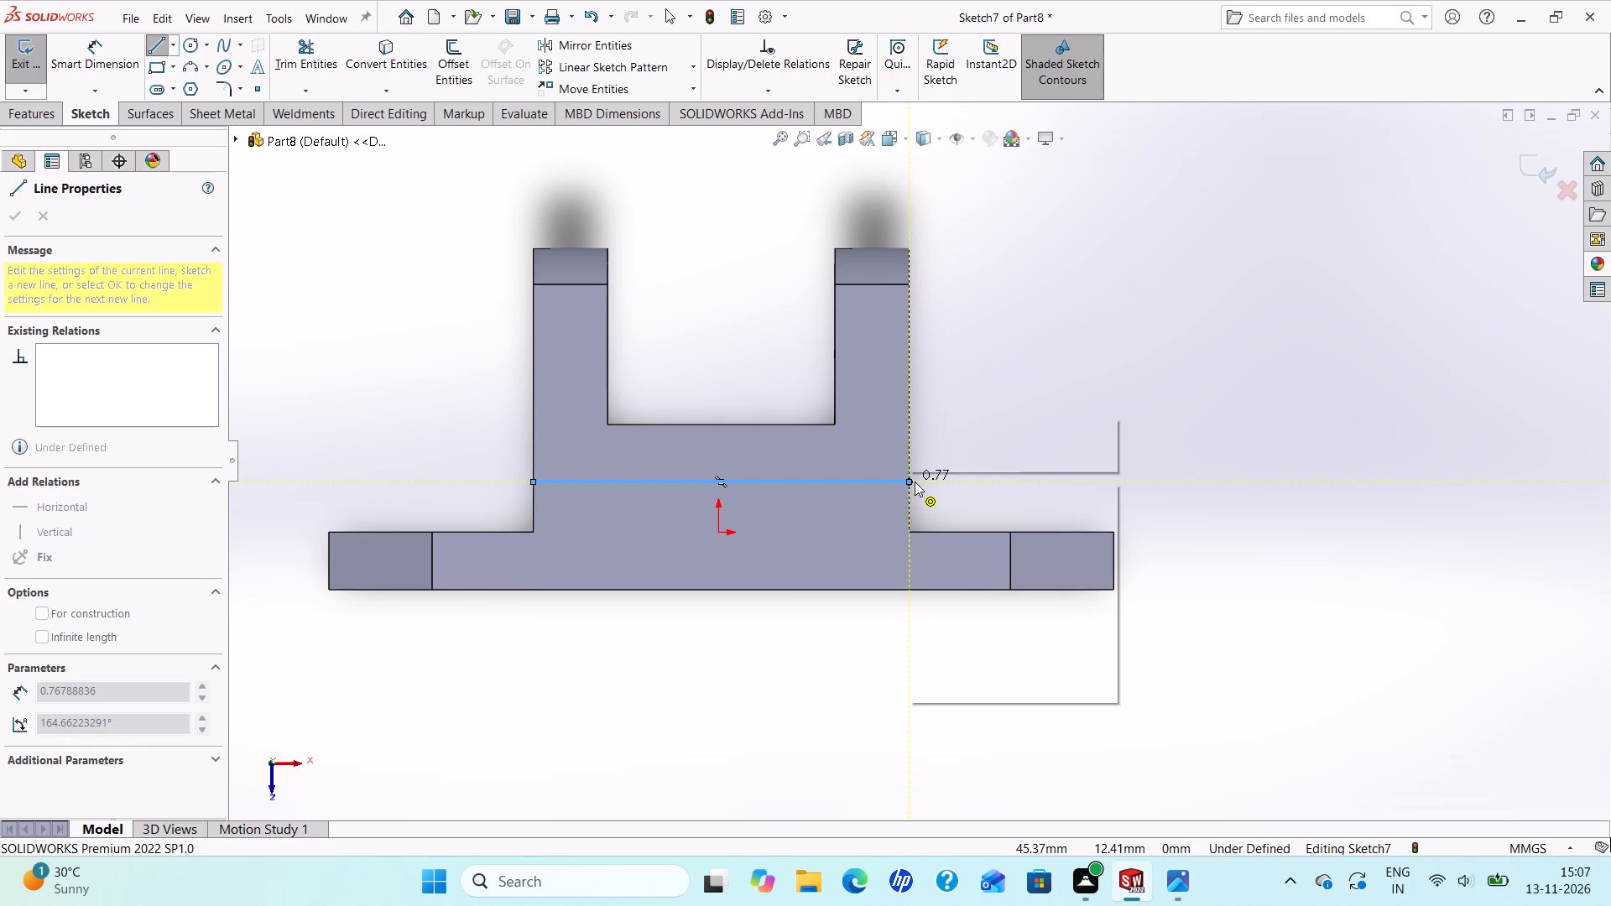
pyautogui.click(948, 495)
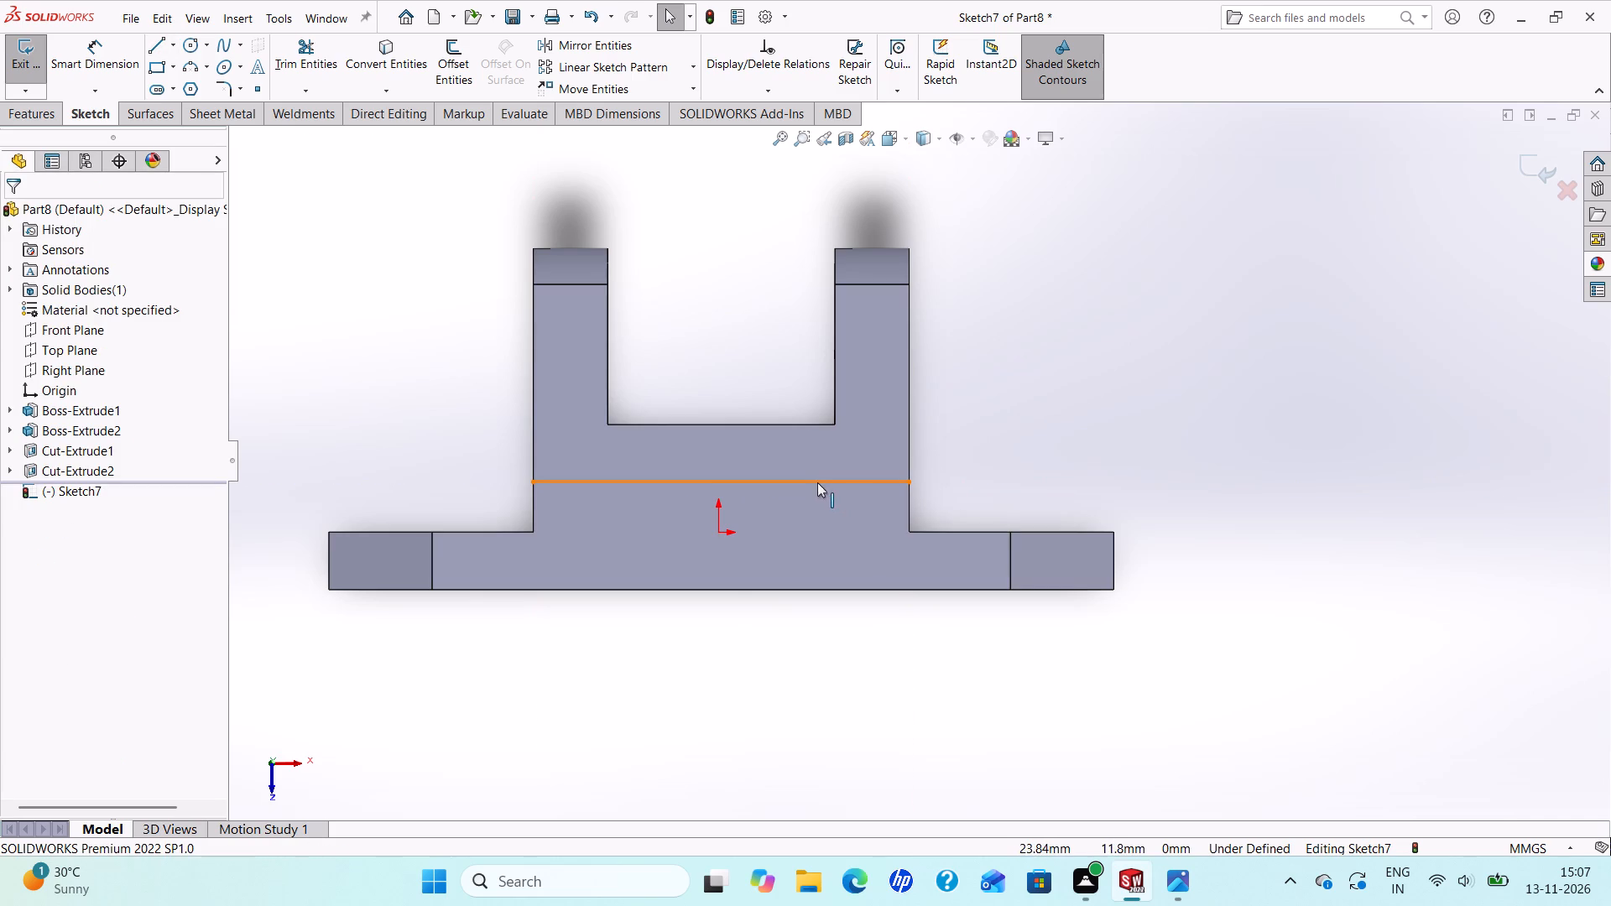
pyautogui.click(817, 482)
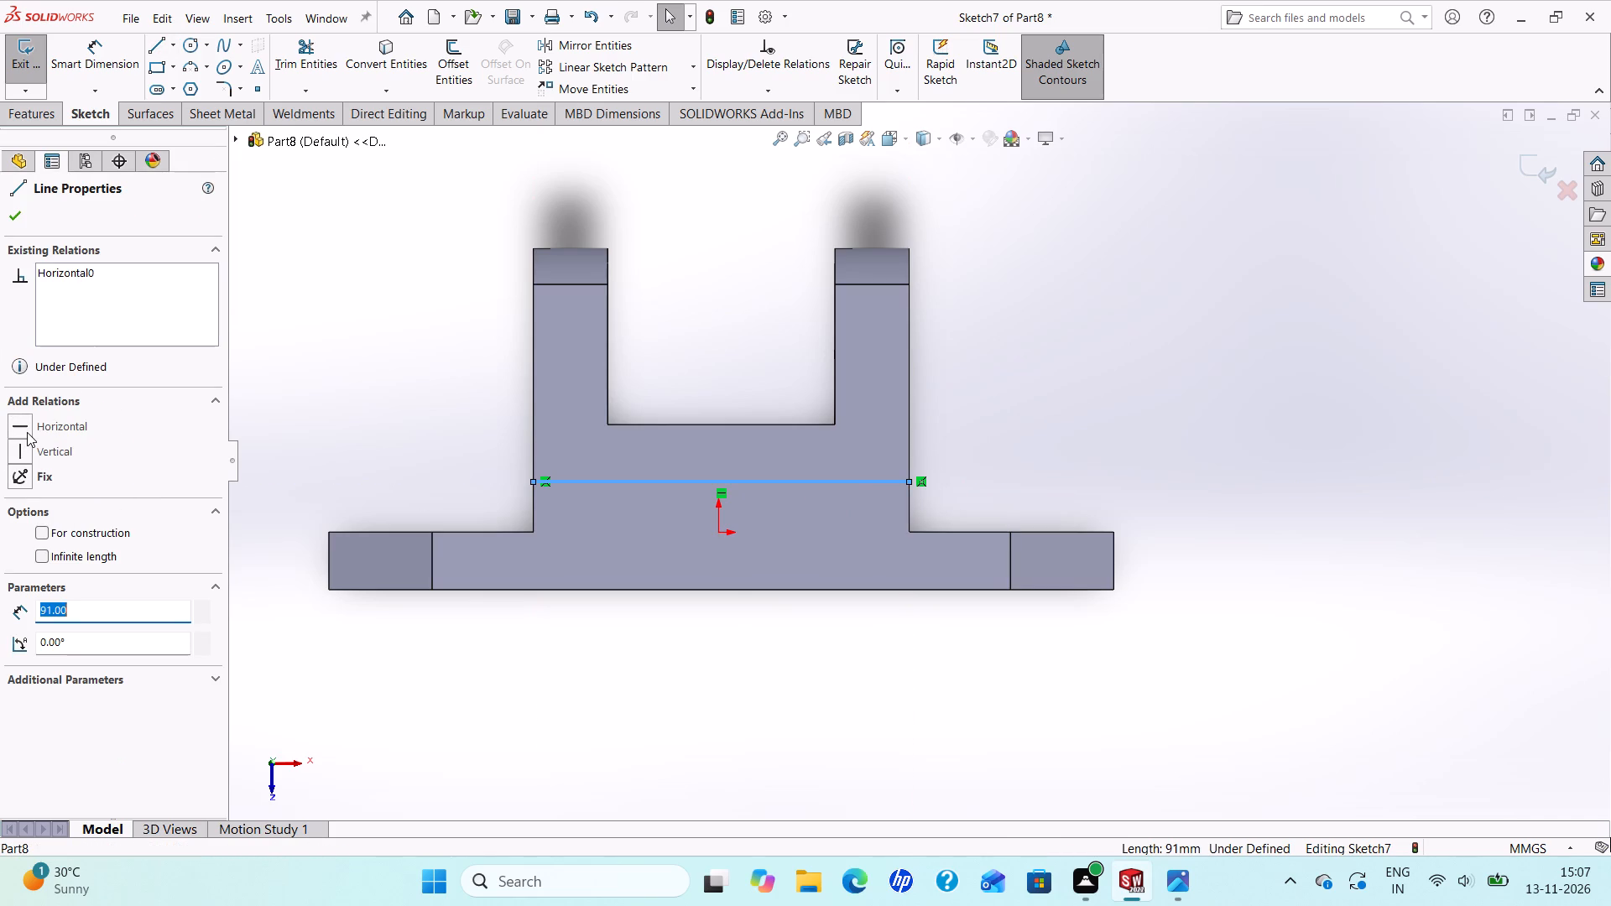
pyautogui.click(27, 432)
pyautogui.click(13, 211)
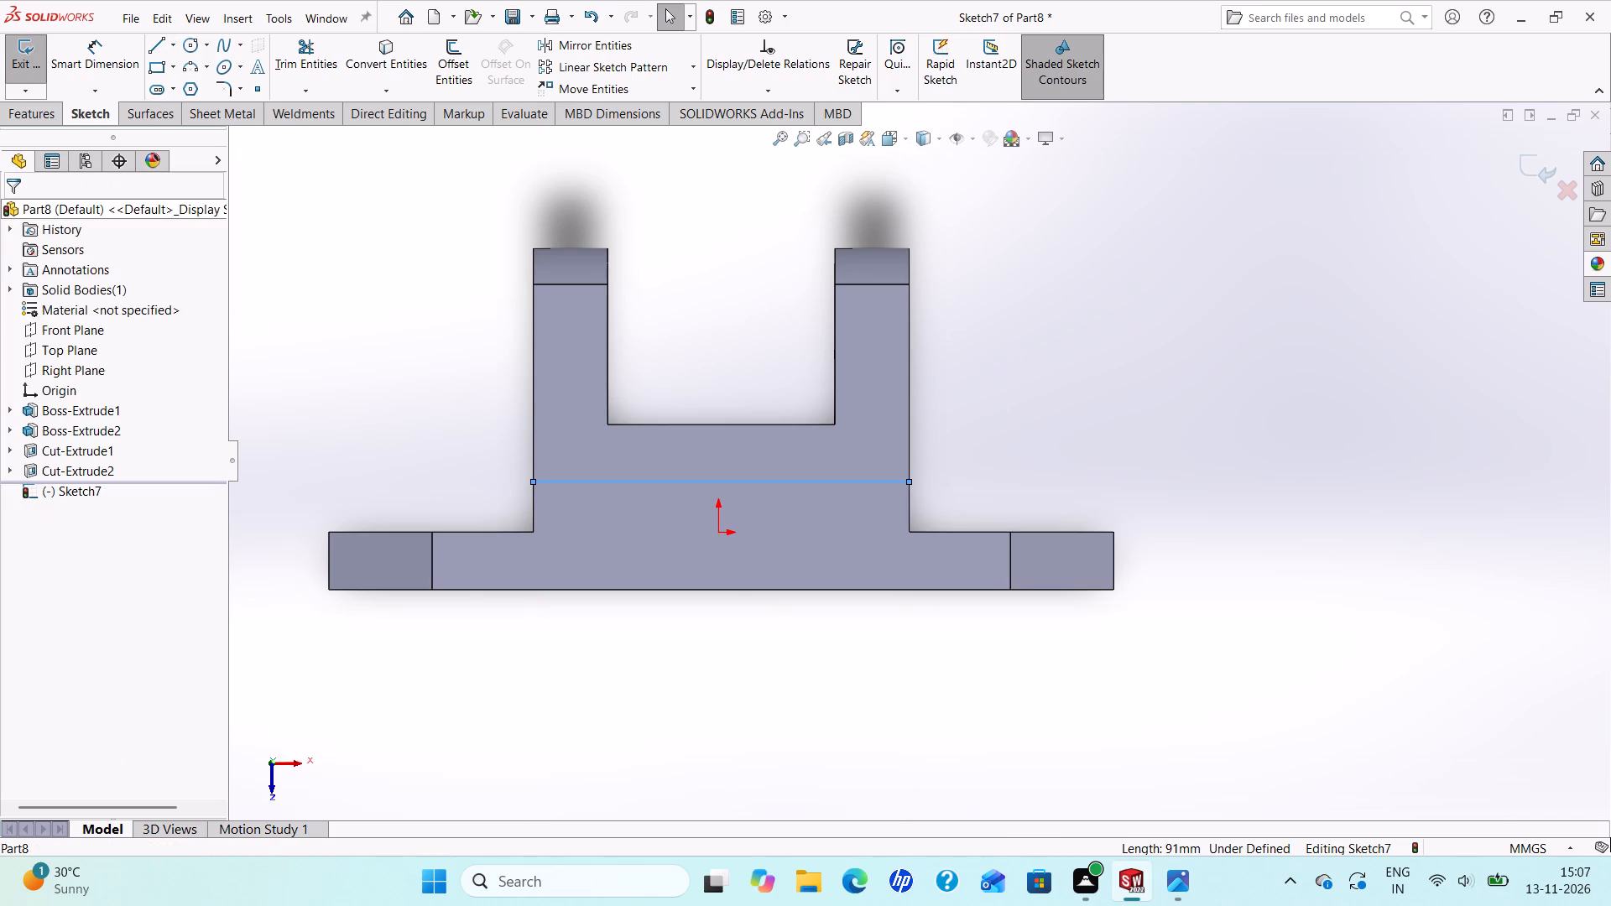
# Dimension the horizontal line's distance from the recess floor edge between the lugs and set it to 12 mm.
pyautogui.click(91, 61)
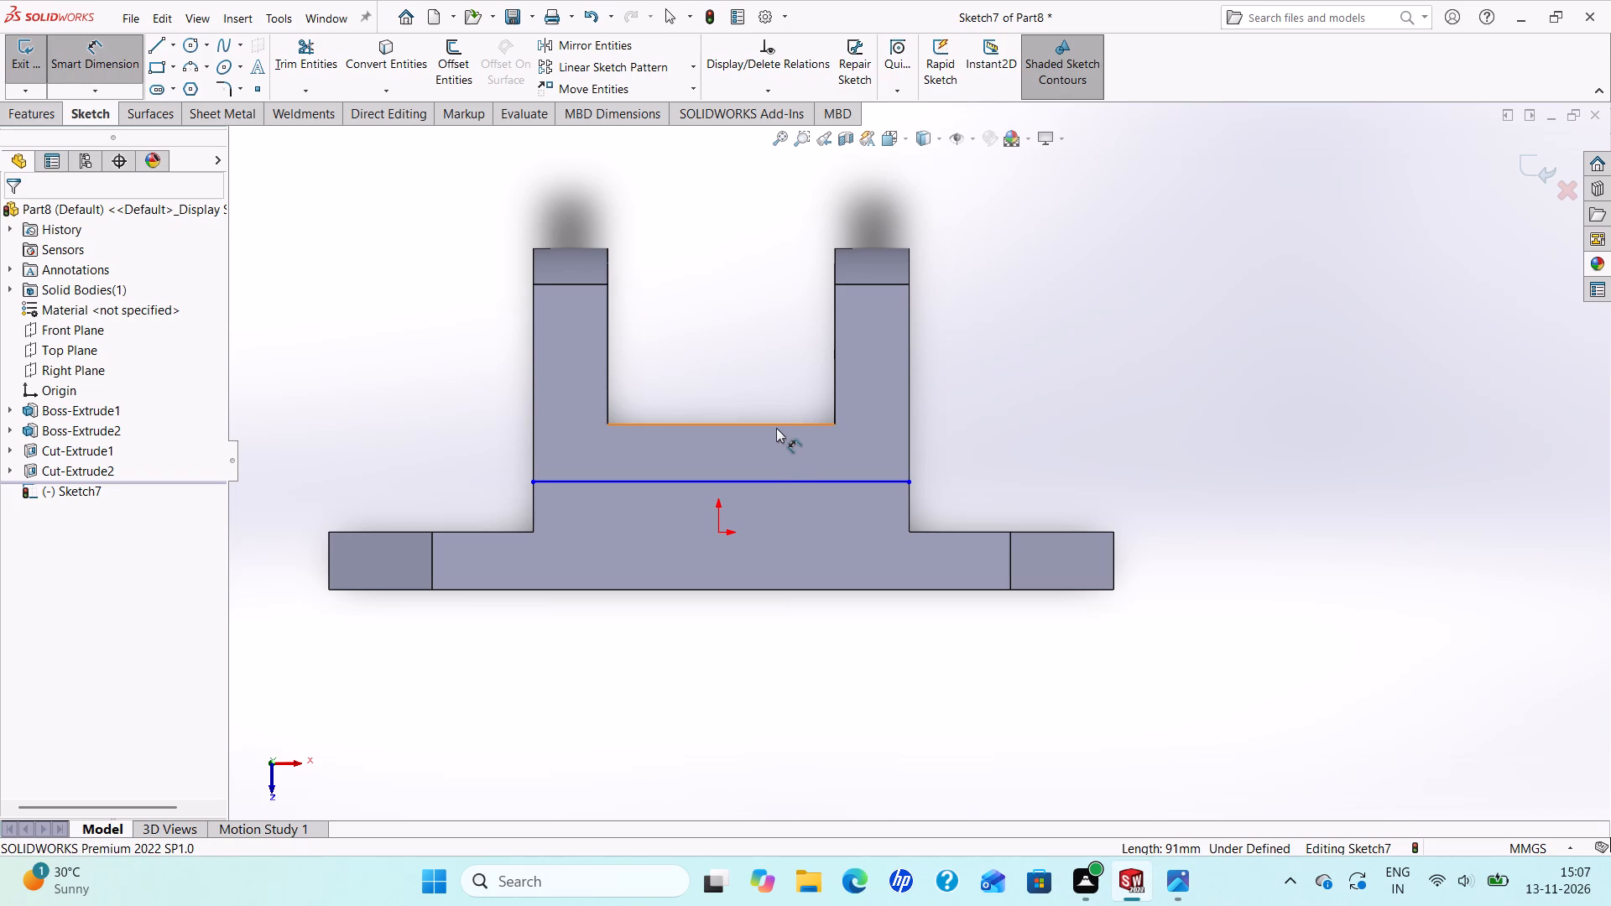
pyautogui.click(774, 425)
pyautogui.click(790, 485)
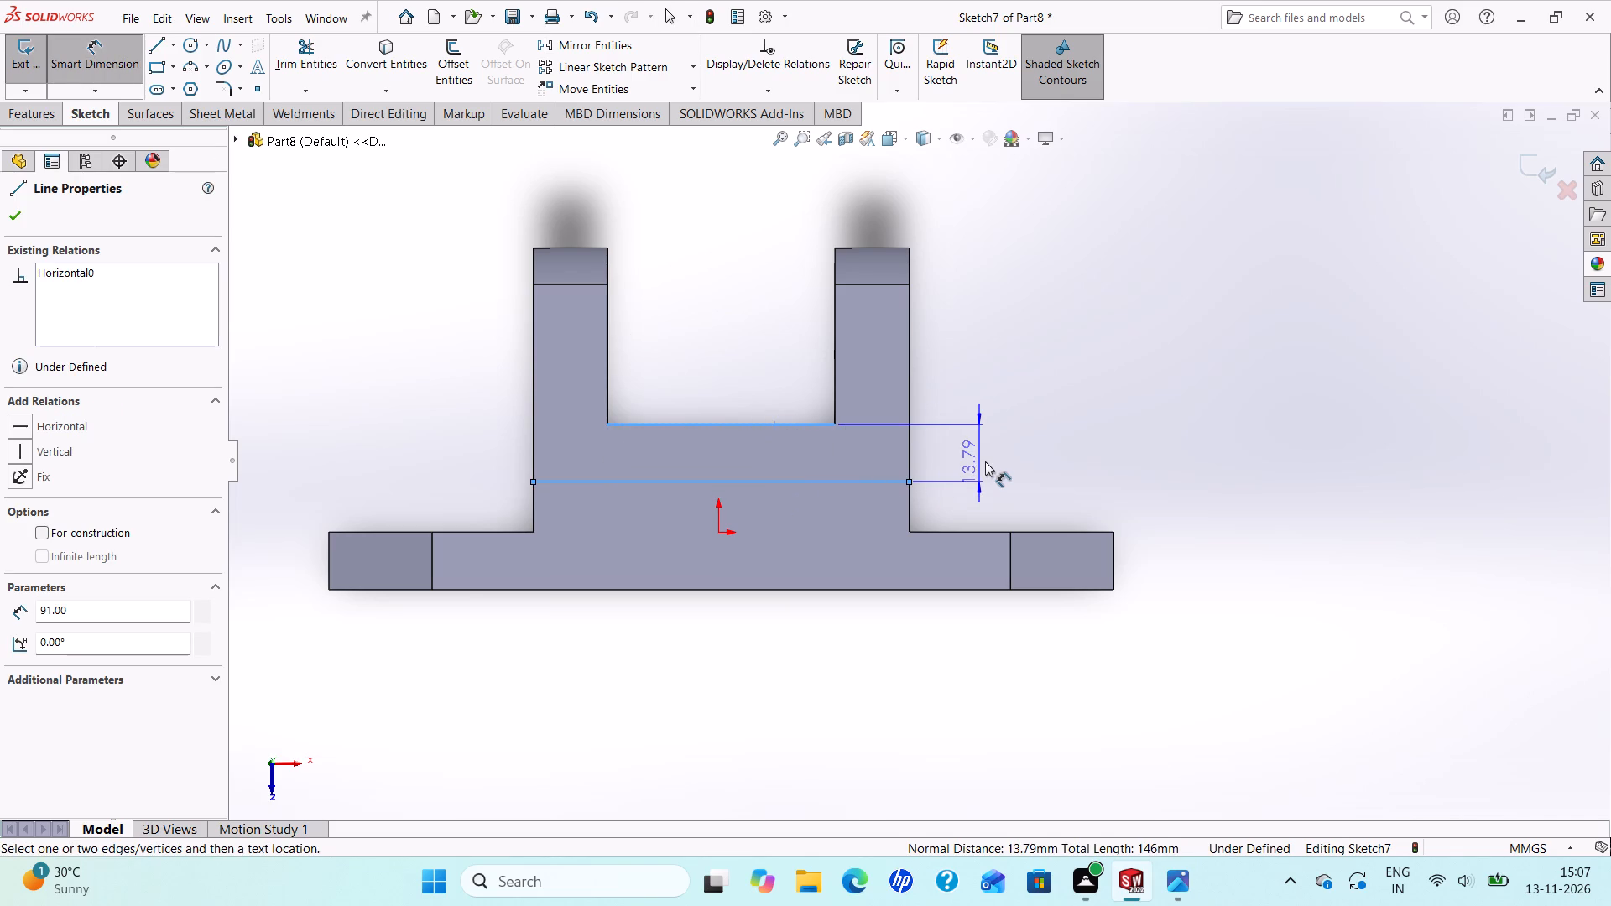
pyautogui.click(989, 461)
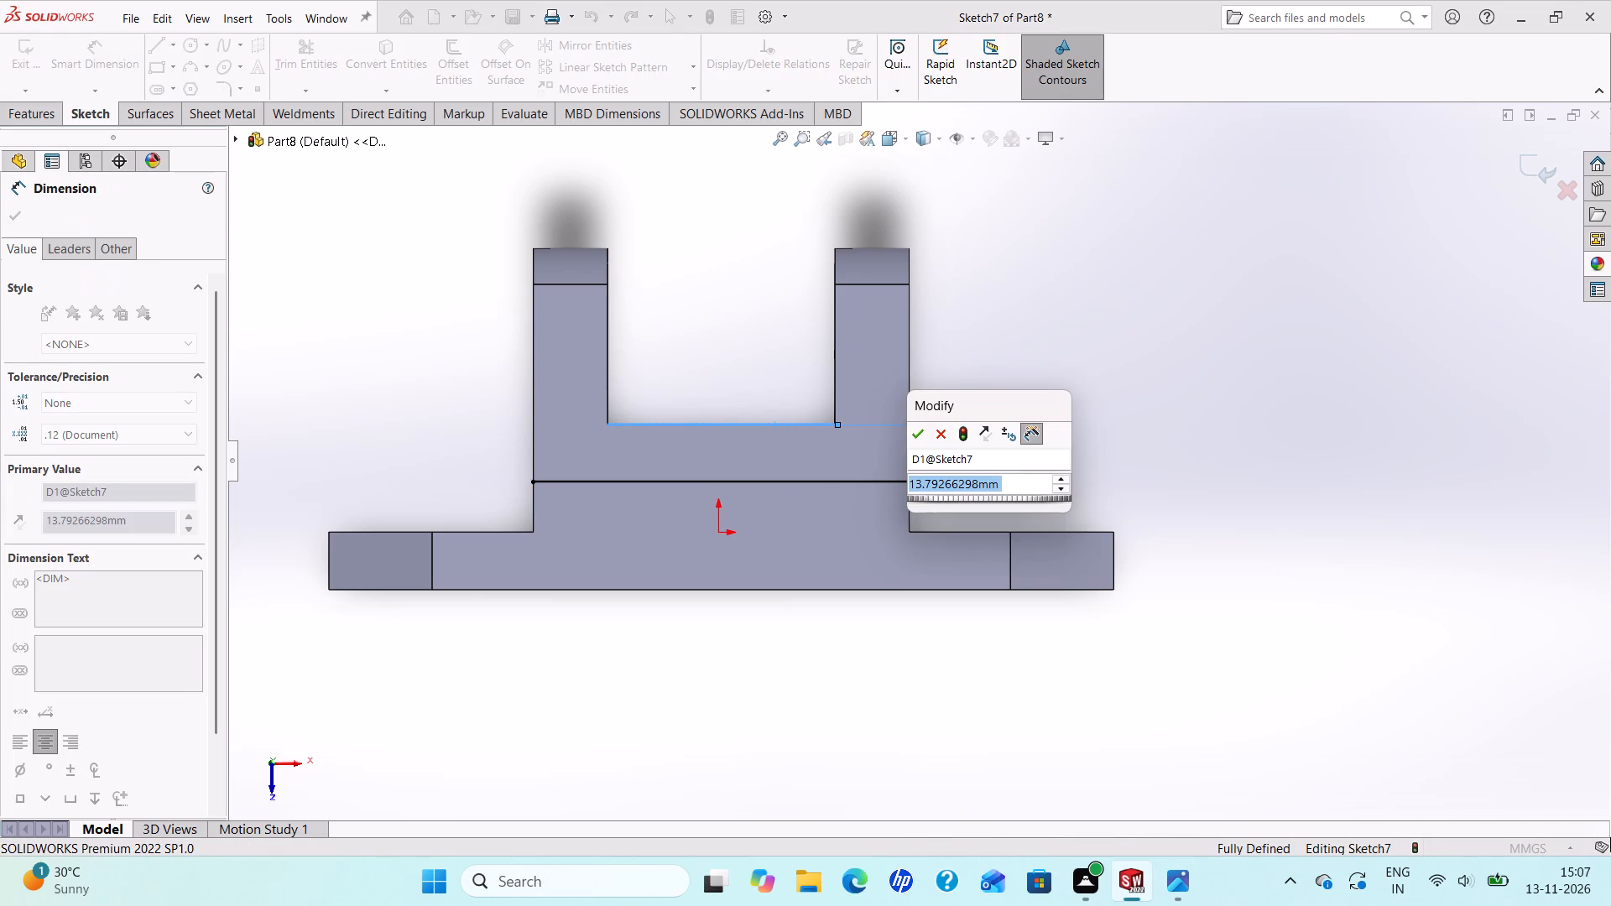
pyautogui.write('12')
pyautogui.press('Return')
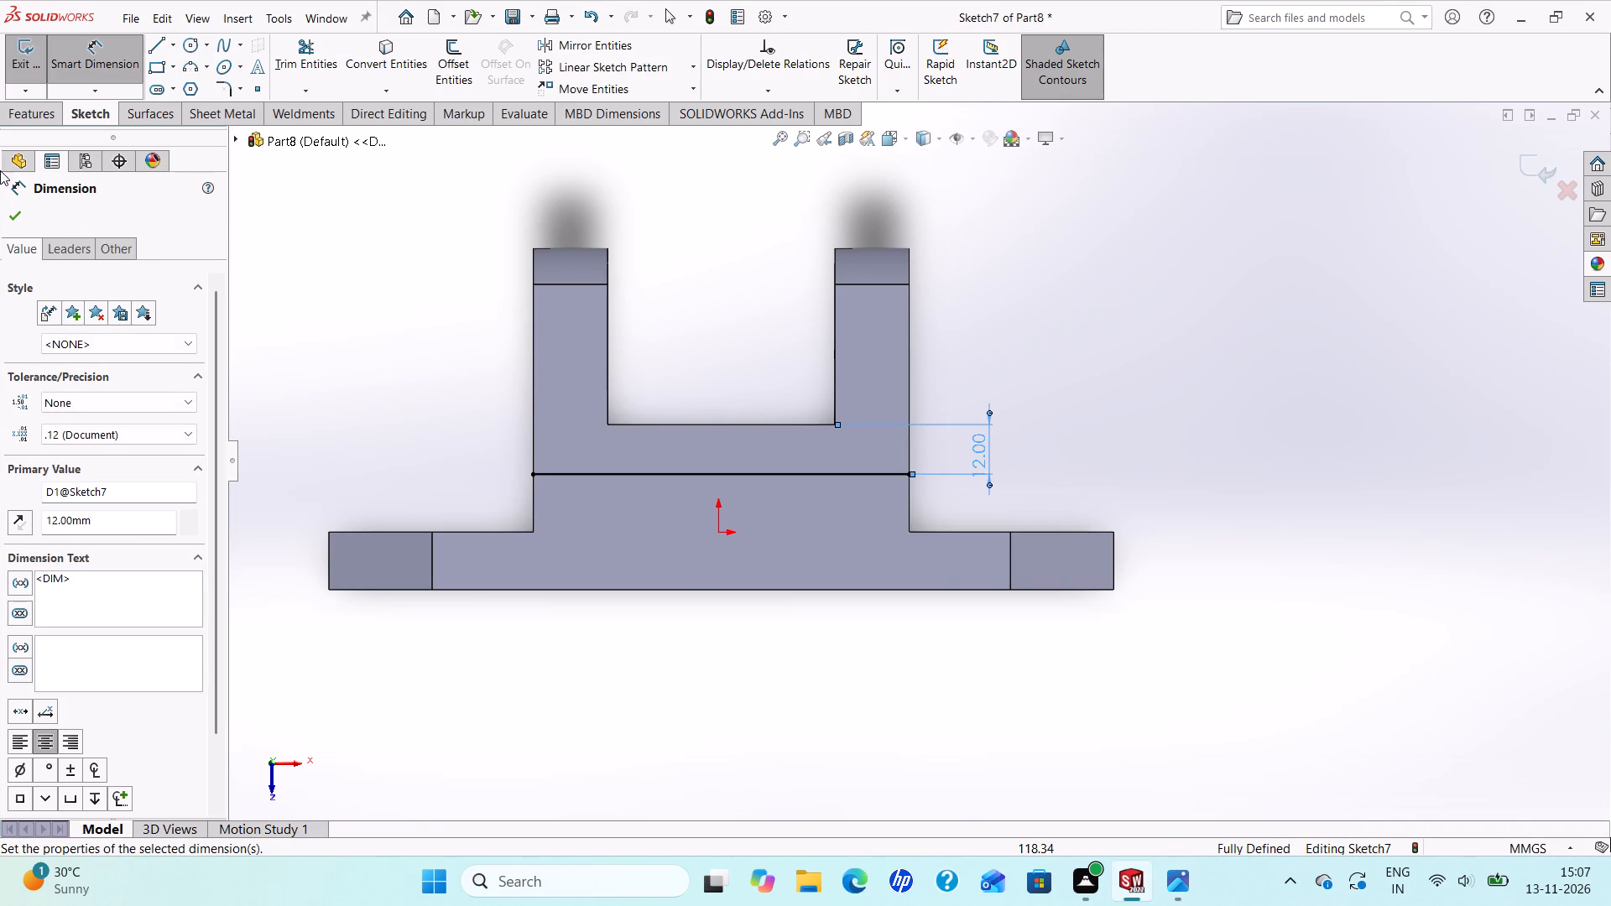
pyautogui.click(12, 221)
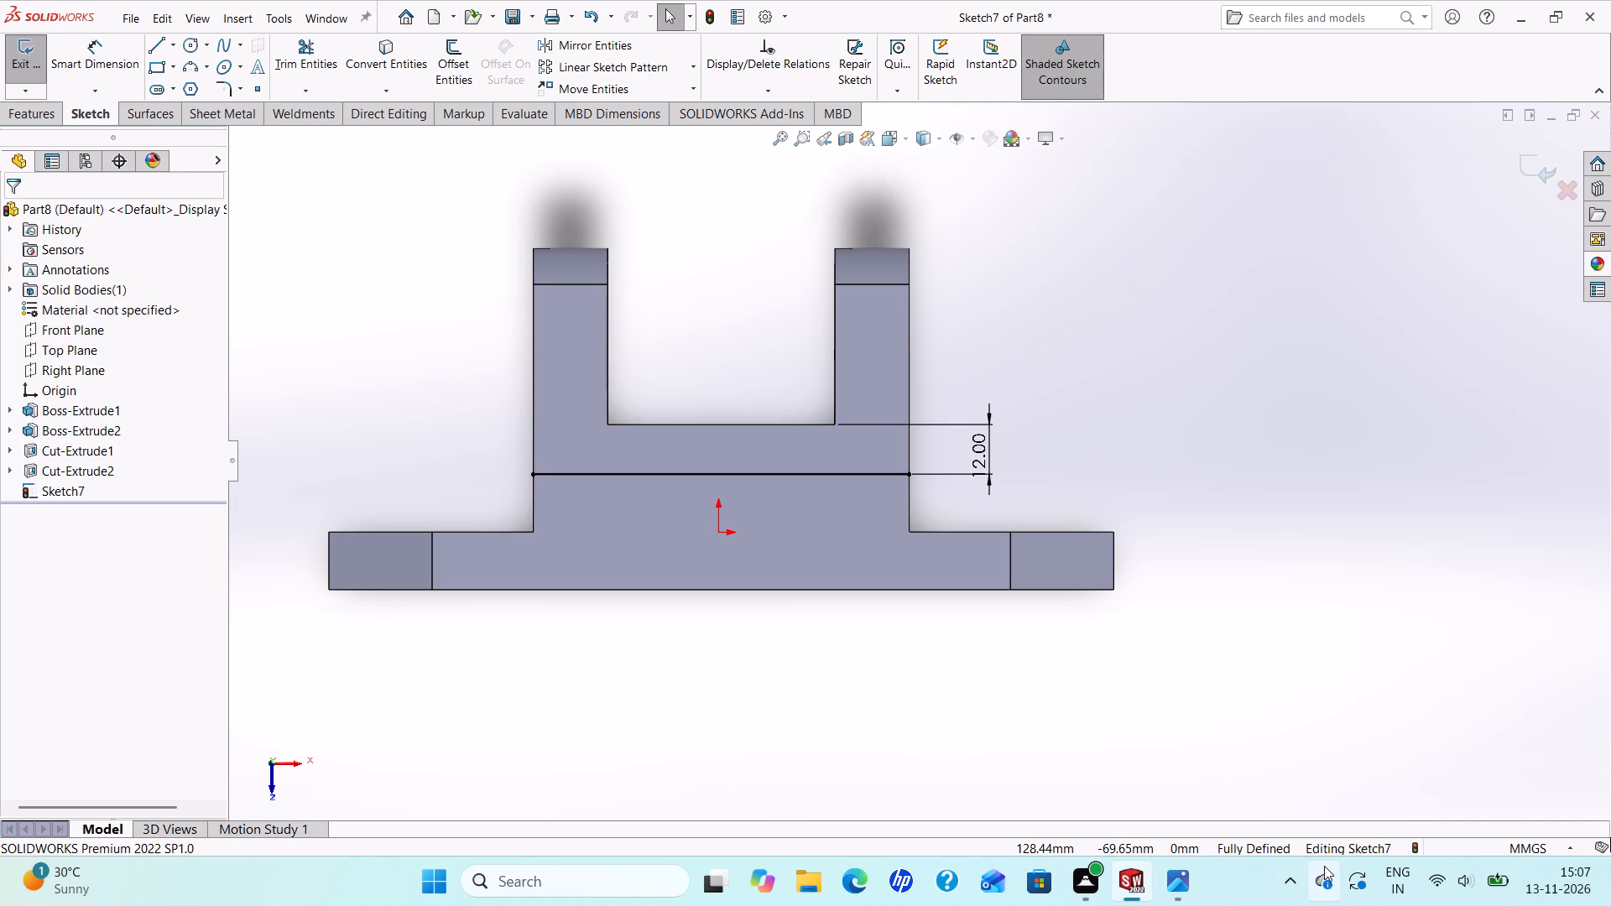
# After checking the drawing, sketch a corner rectangle about 55 mm by 21 mm, aligned with the lugs' inner edges and ending on the base's bottom edge.
pyautogui.click(1179, 880)
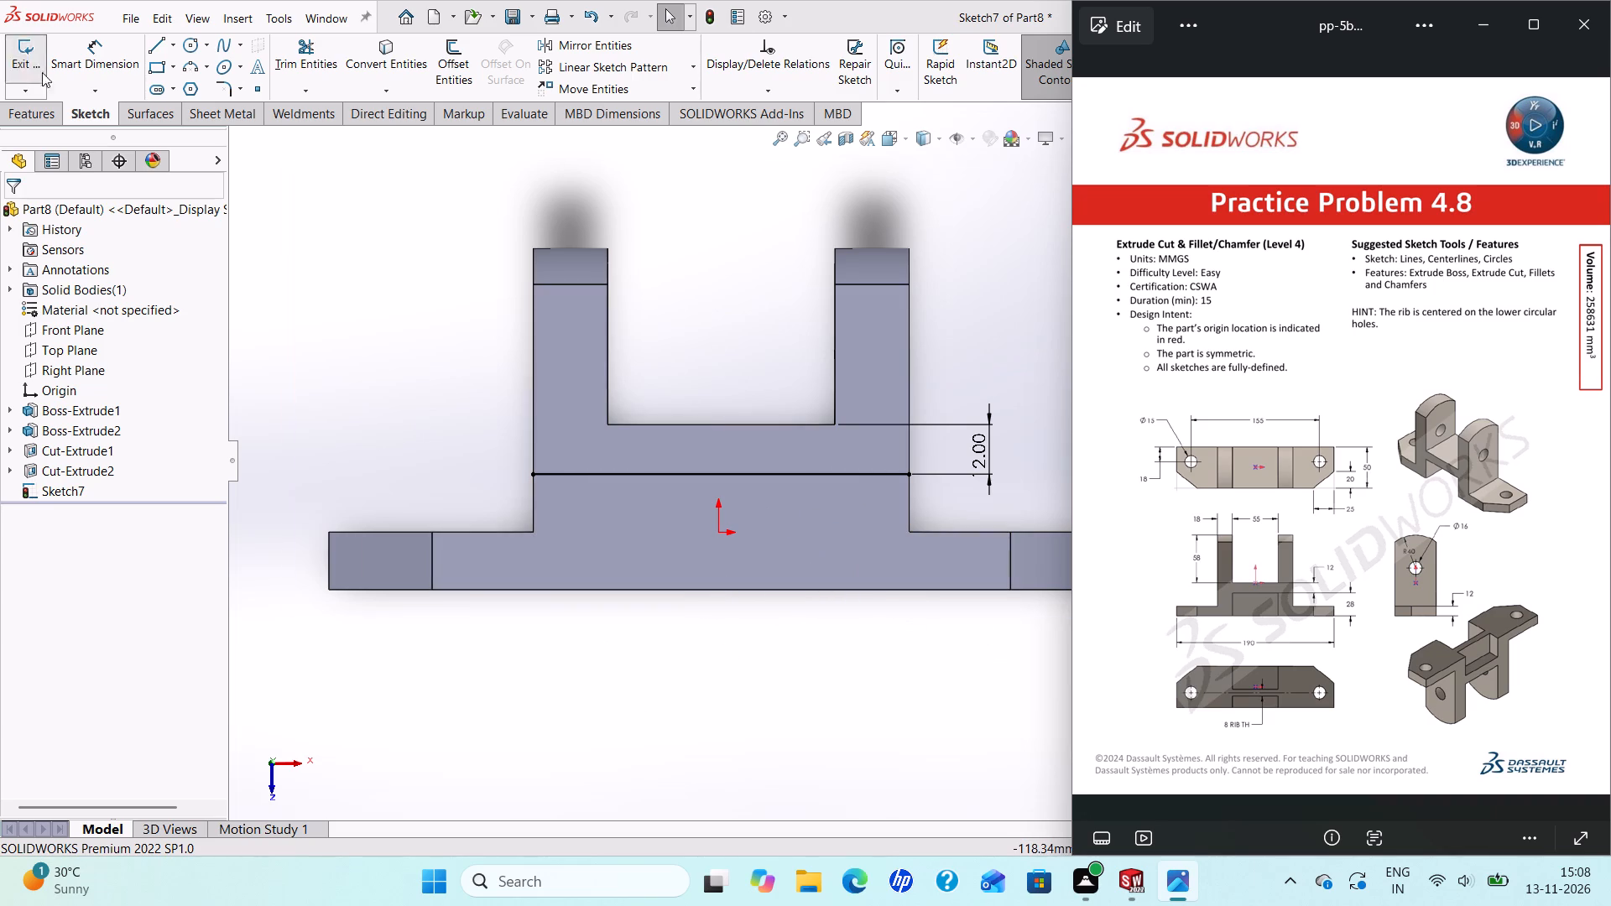
pyautogui.click(154, 70)
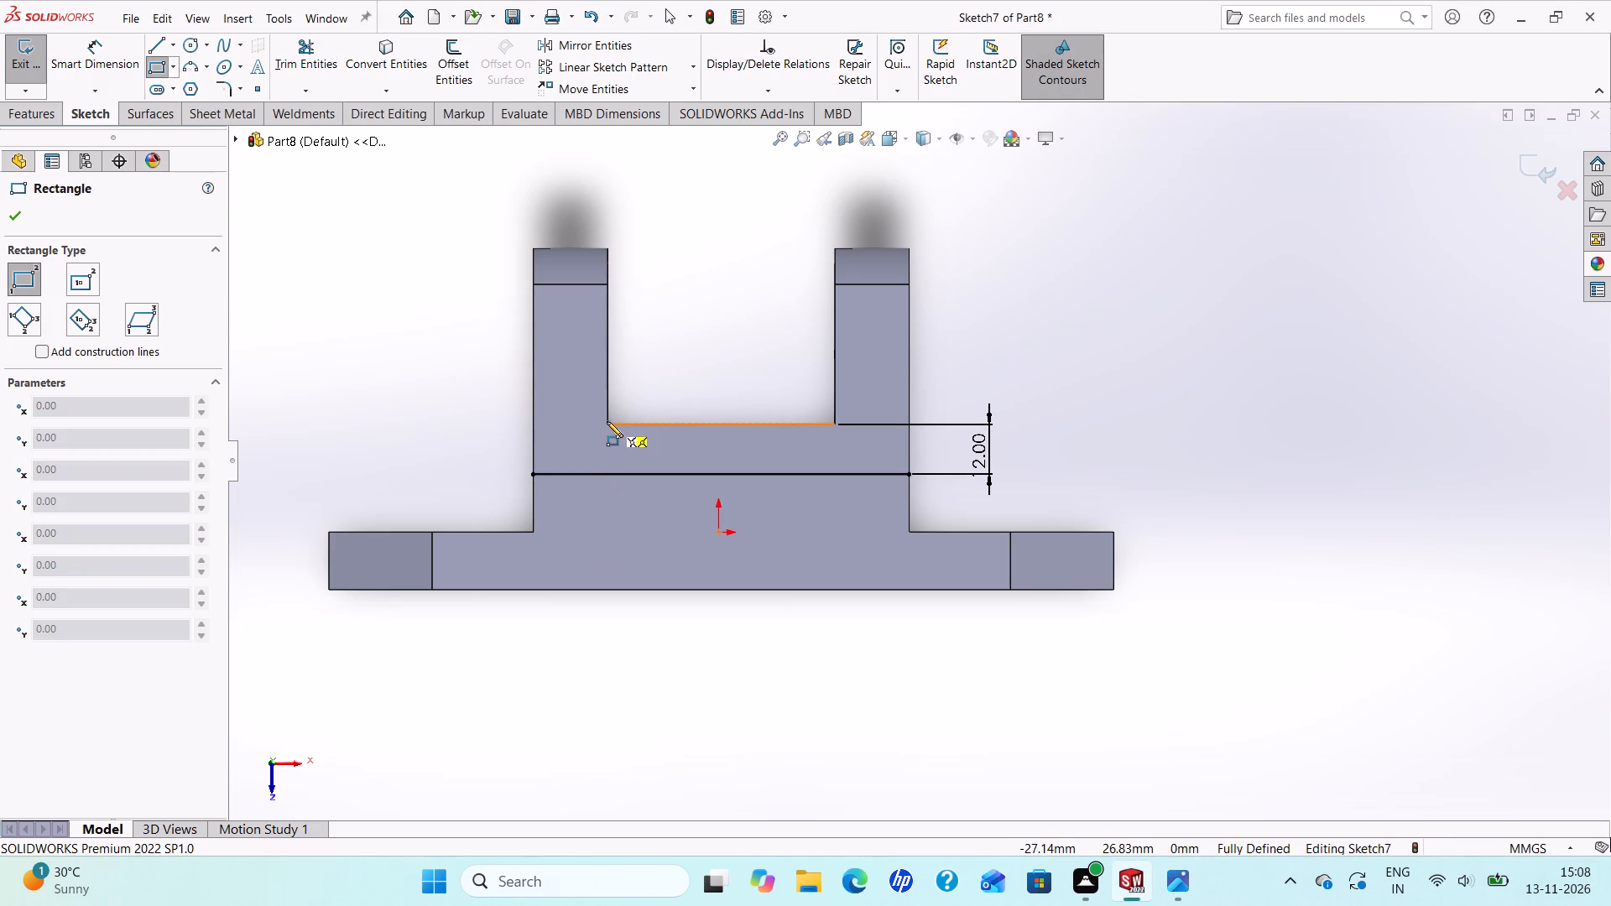
pyautogui.click(609, 502)
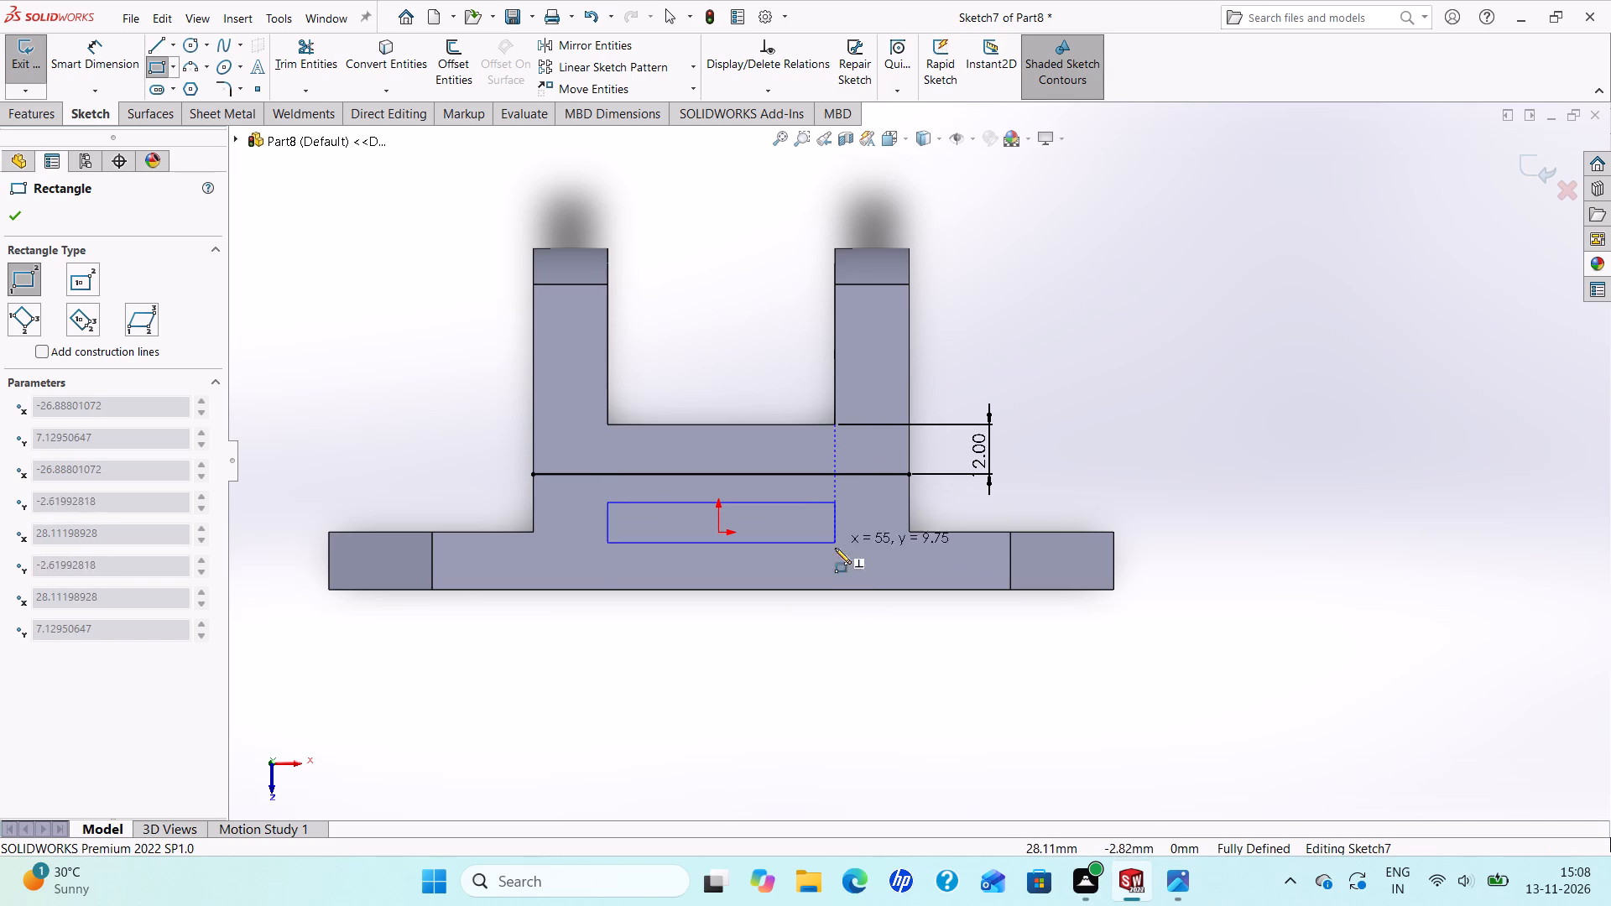
pyautogui.click(838, 589)
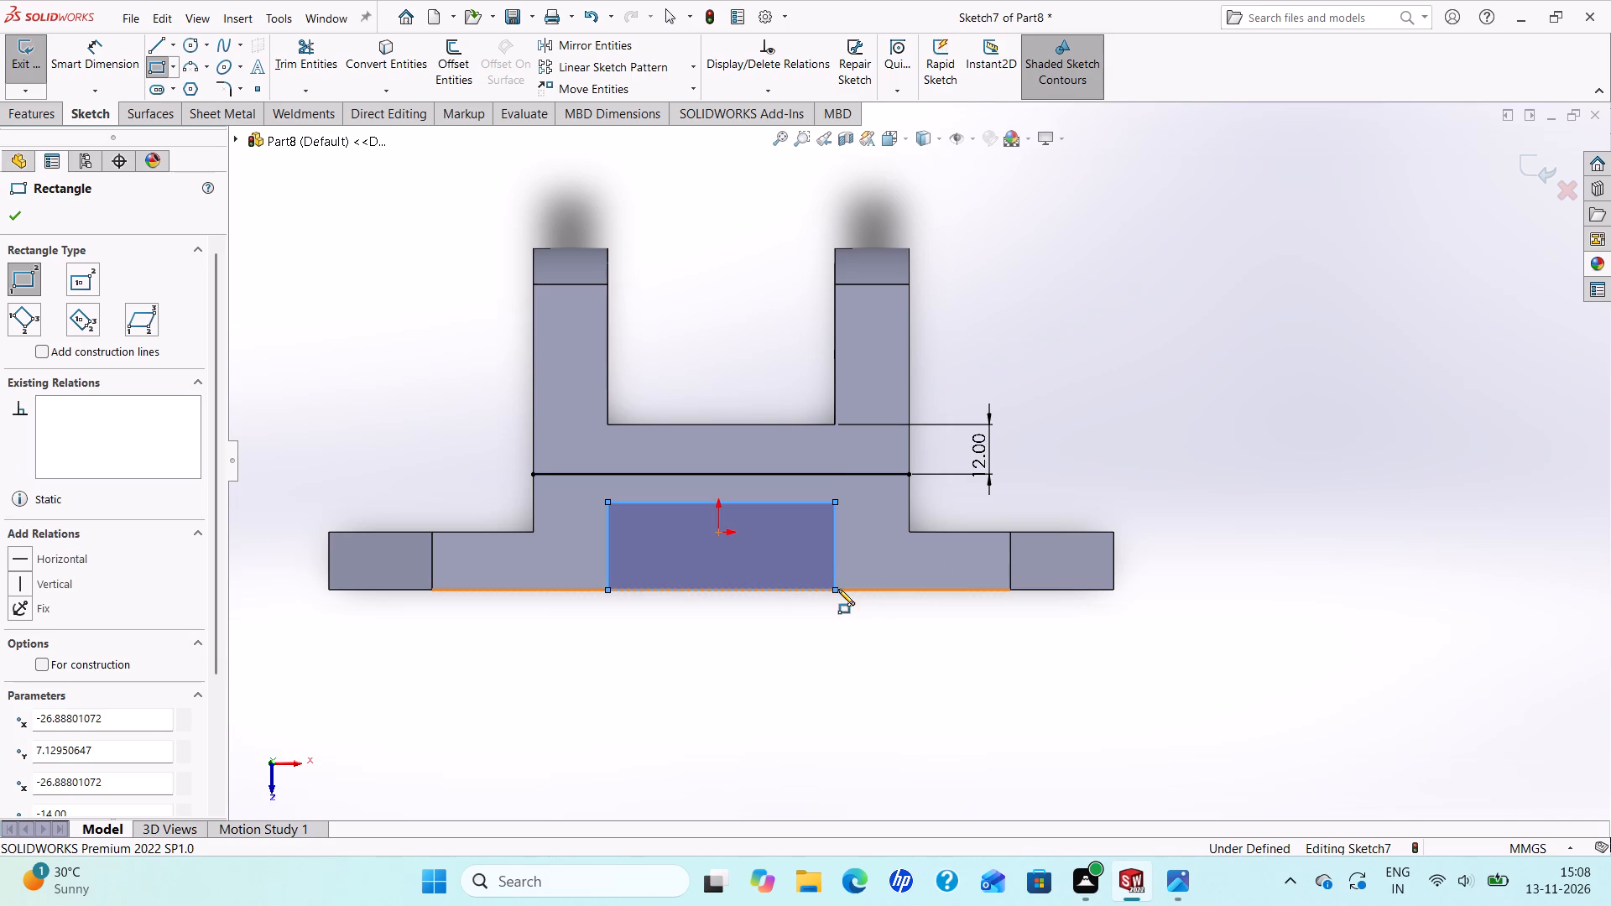
pyautogui.rightClick(838, 589)
pyautogui.click(864, 599)
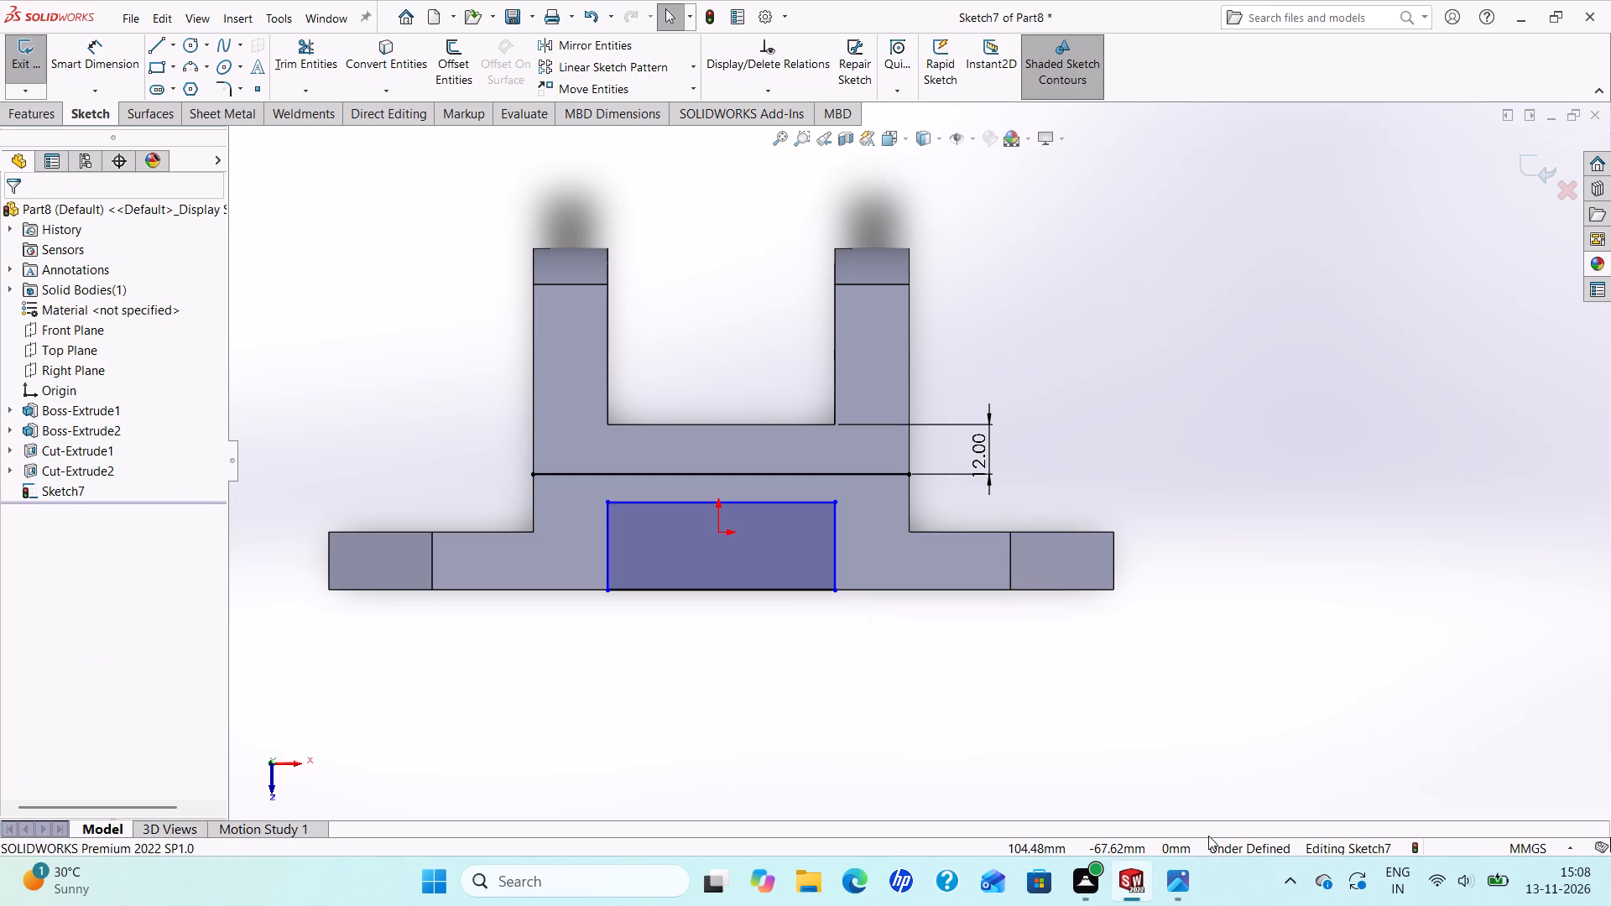
# Check the practice drawing and dimension the rectangle's width between its two vertical sides at 55 mm.
pyautogui.click(1181, 879)
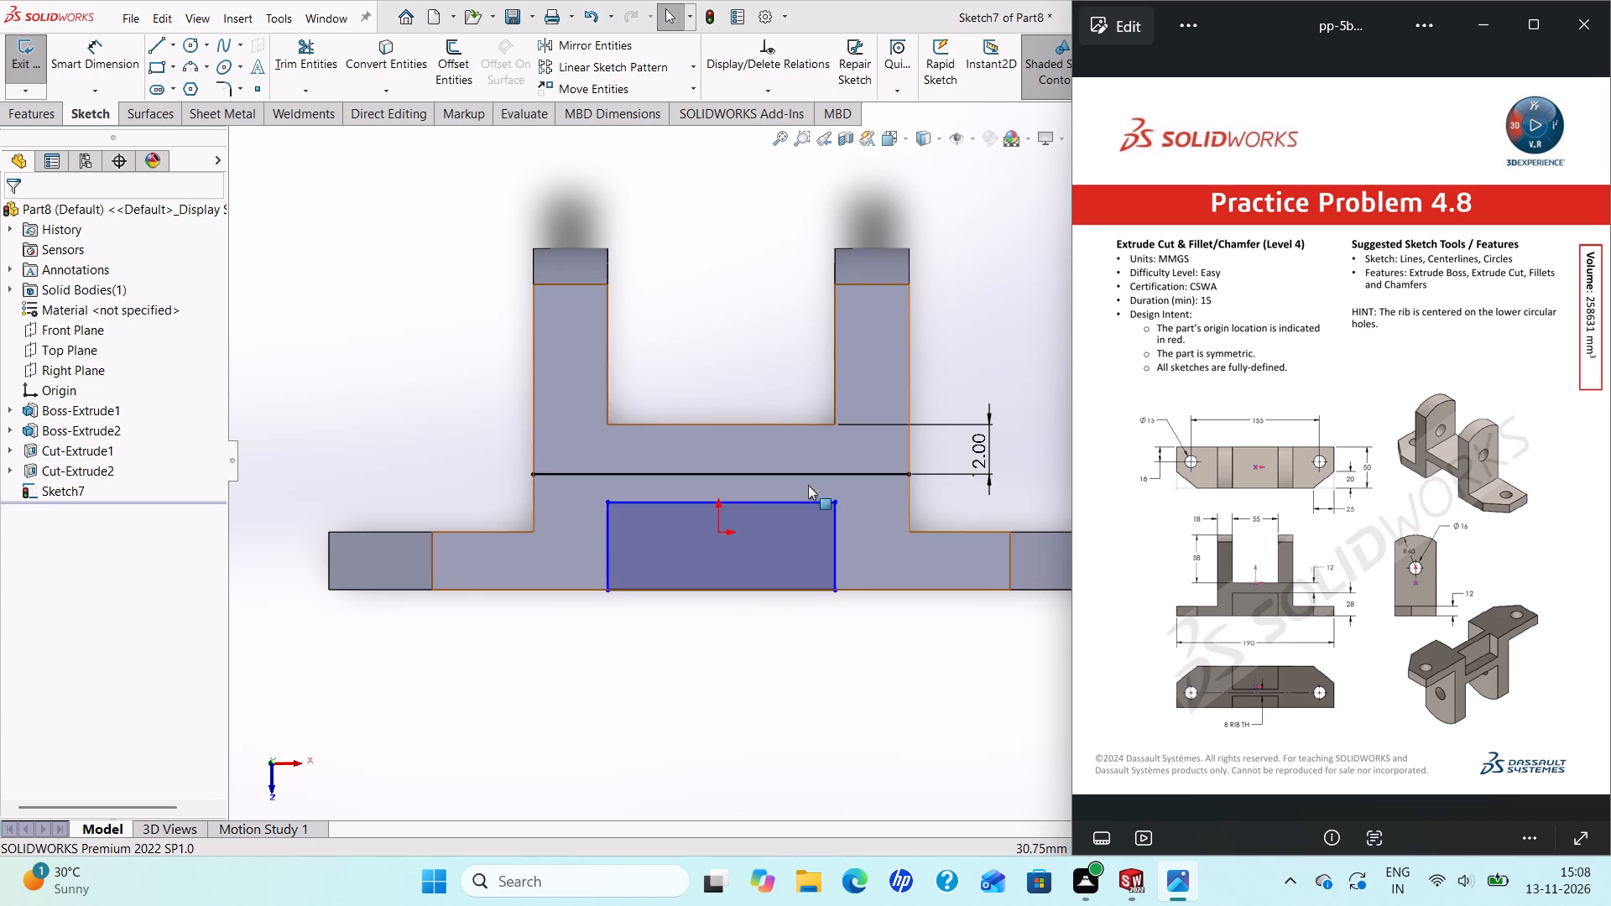
pyautogui.click(99, 60)
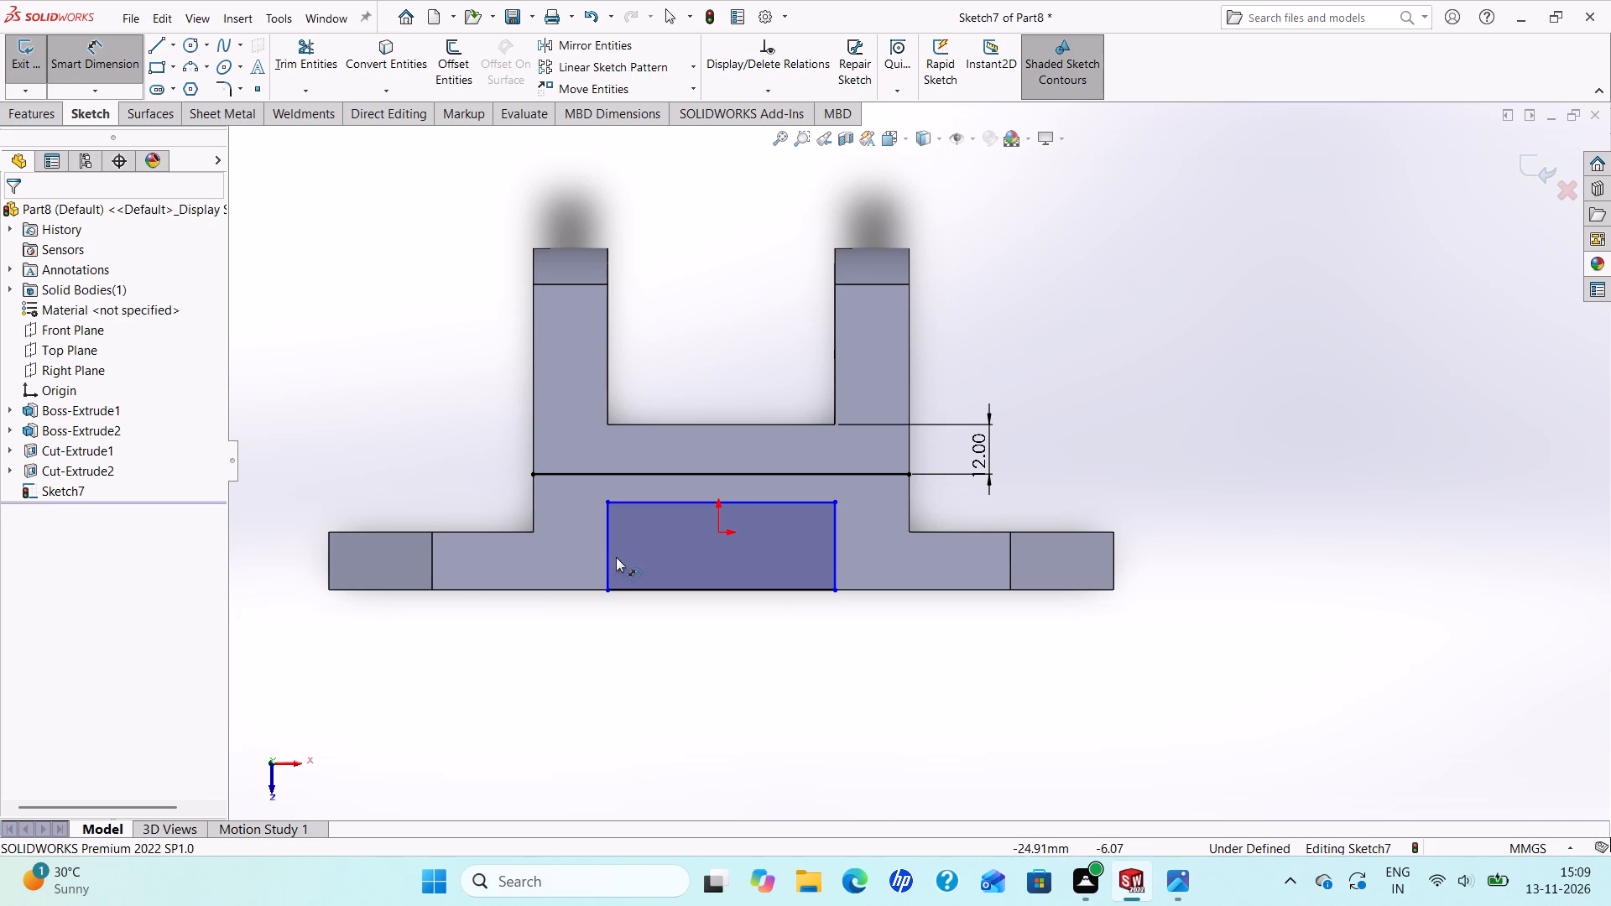
pyautogui.click(605, 551)
pyautogui.click(837, 539)
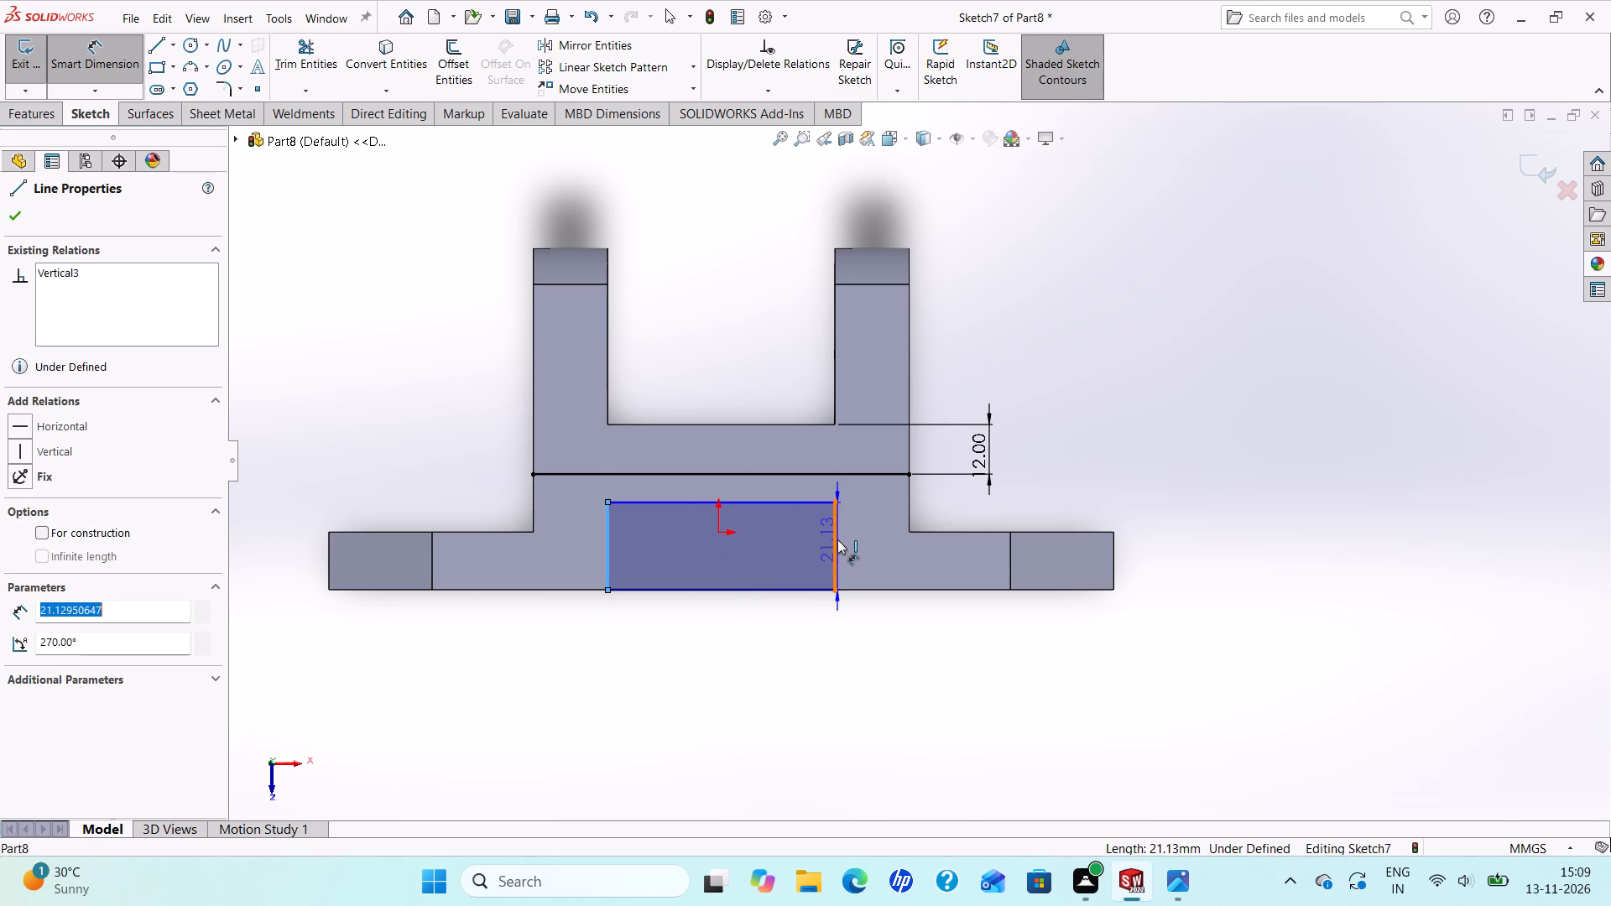
pyautogui.click(805, 309)
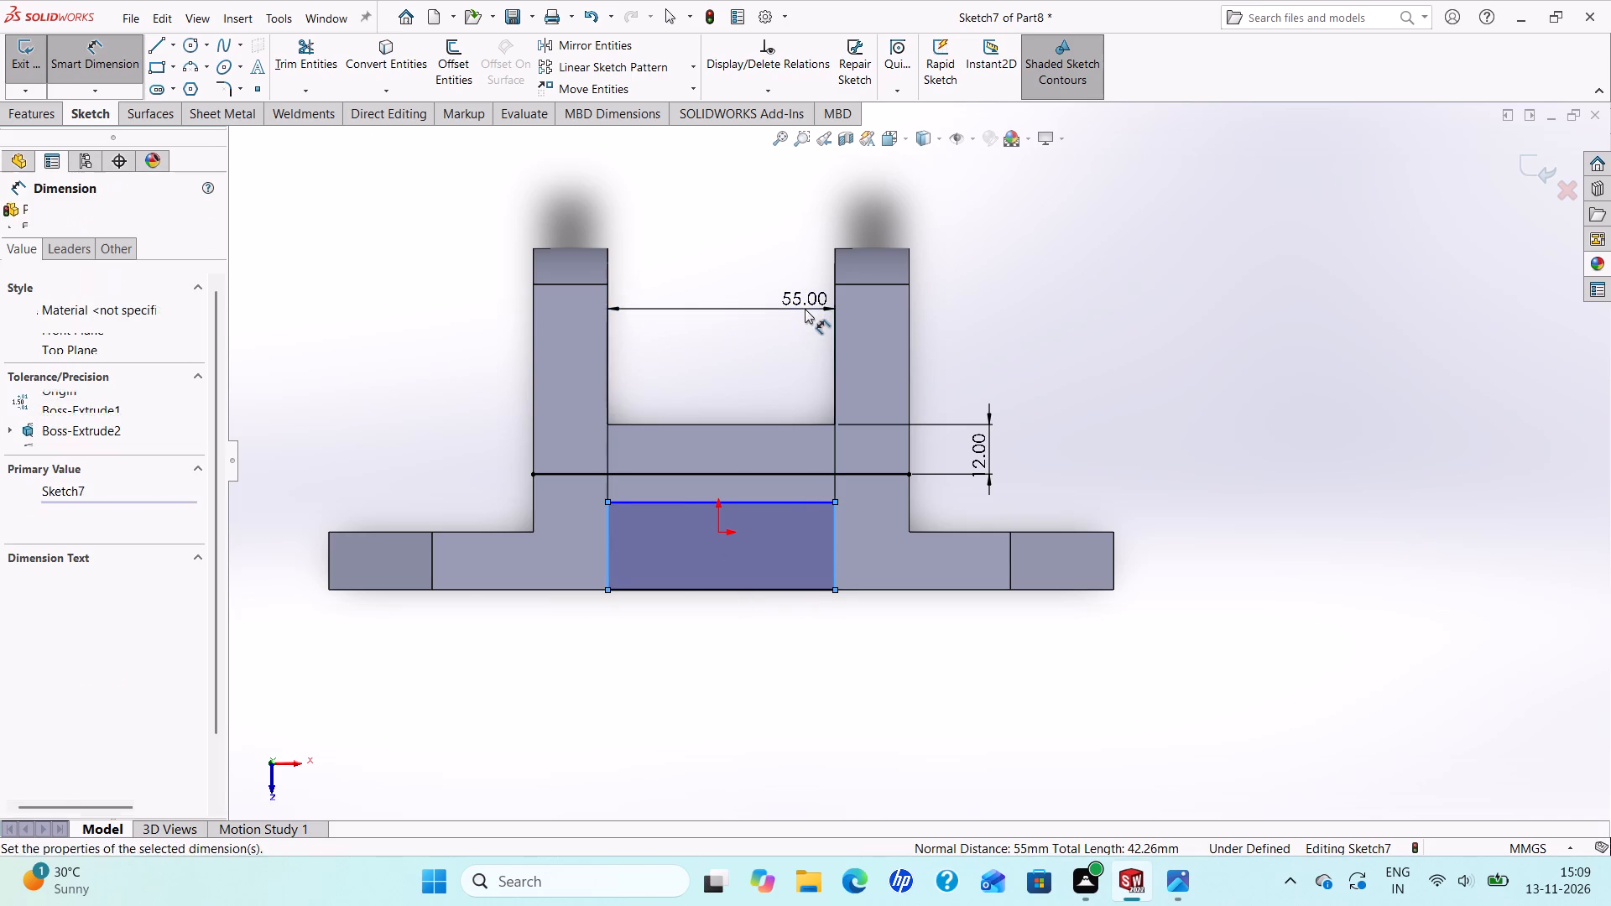
pyautogui.click(734, 289)
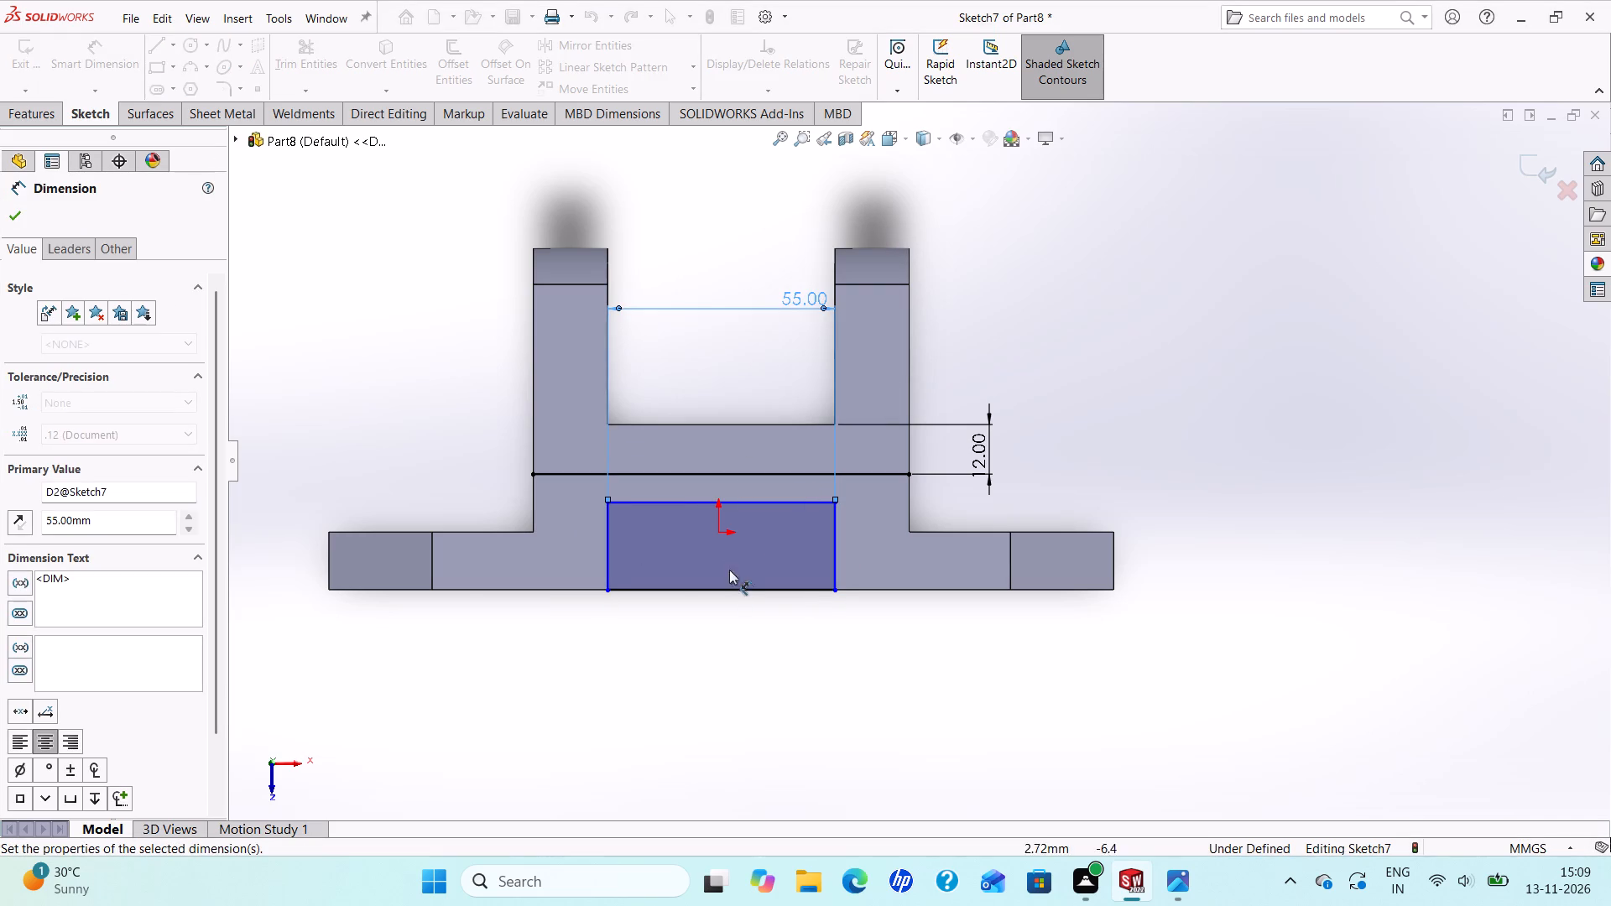
# Dimension the rectangle's height between its bottom and top edges and set it to 28 mm.
pyautogui.click(723, 591)
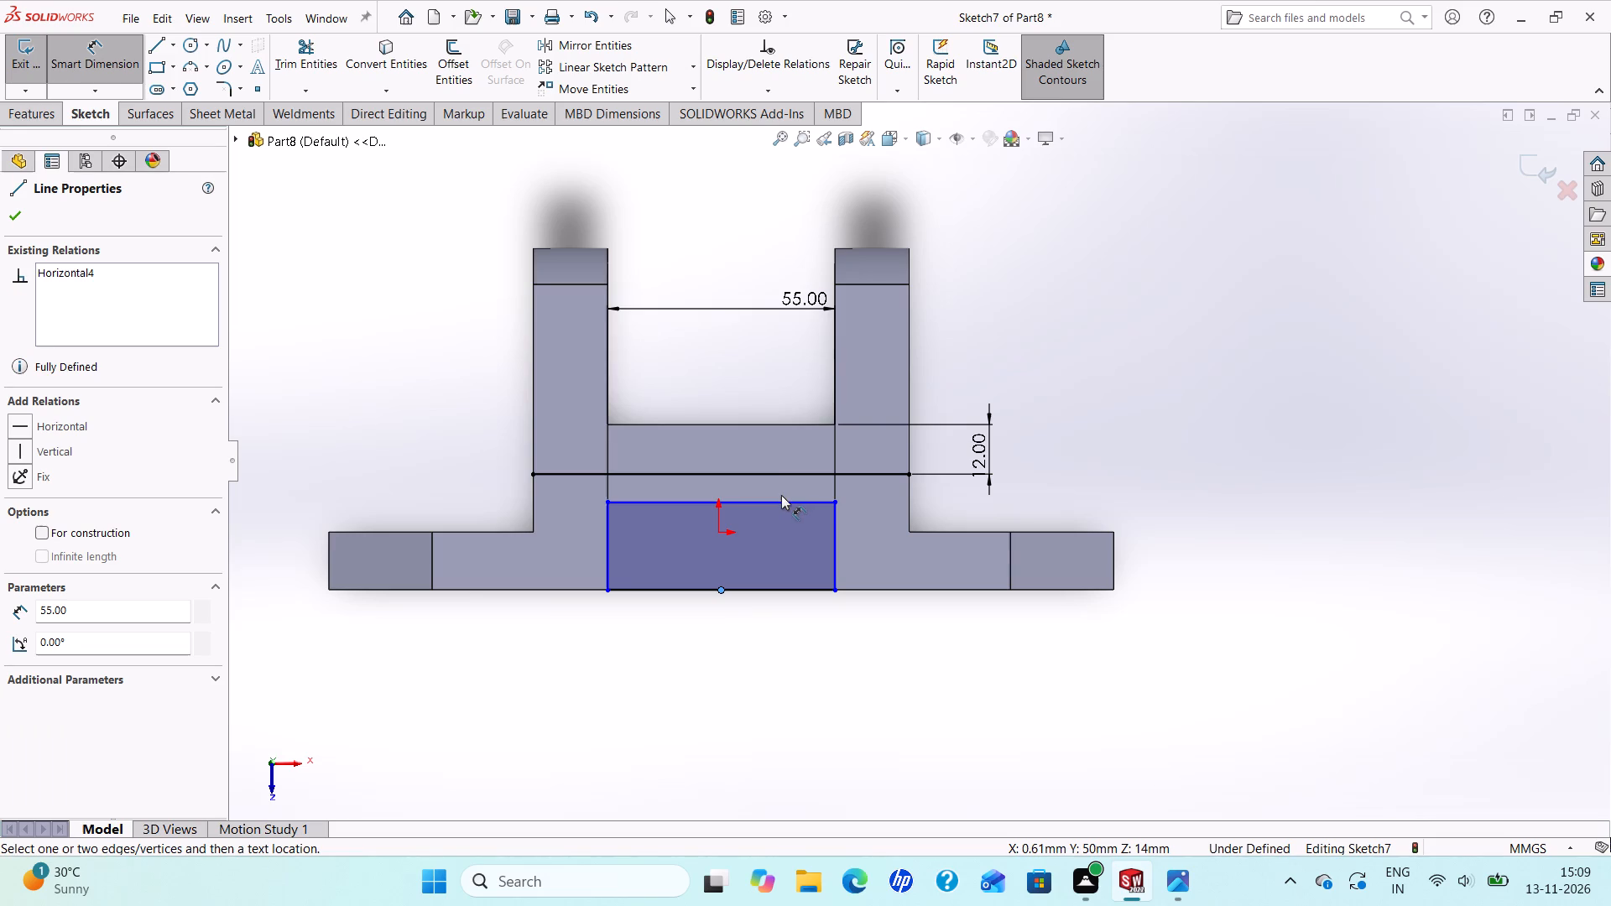
pyautogui.click(778, 501)
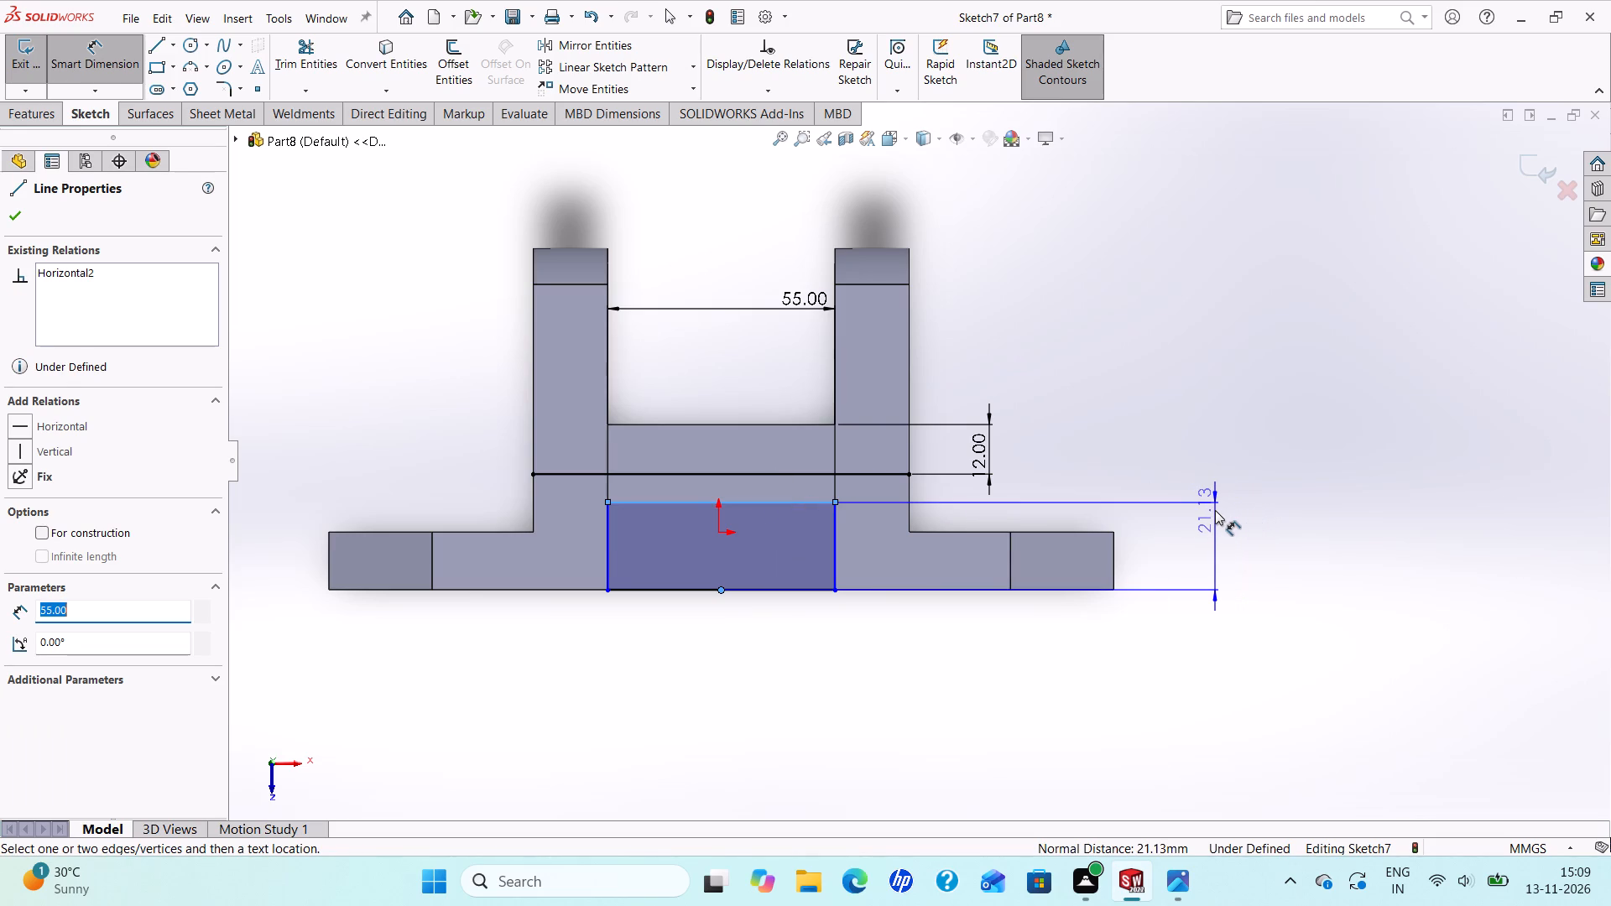
pyautogui.click(1215, 510)
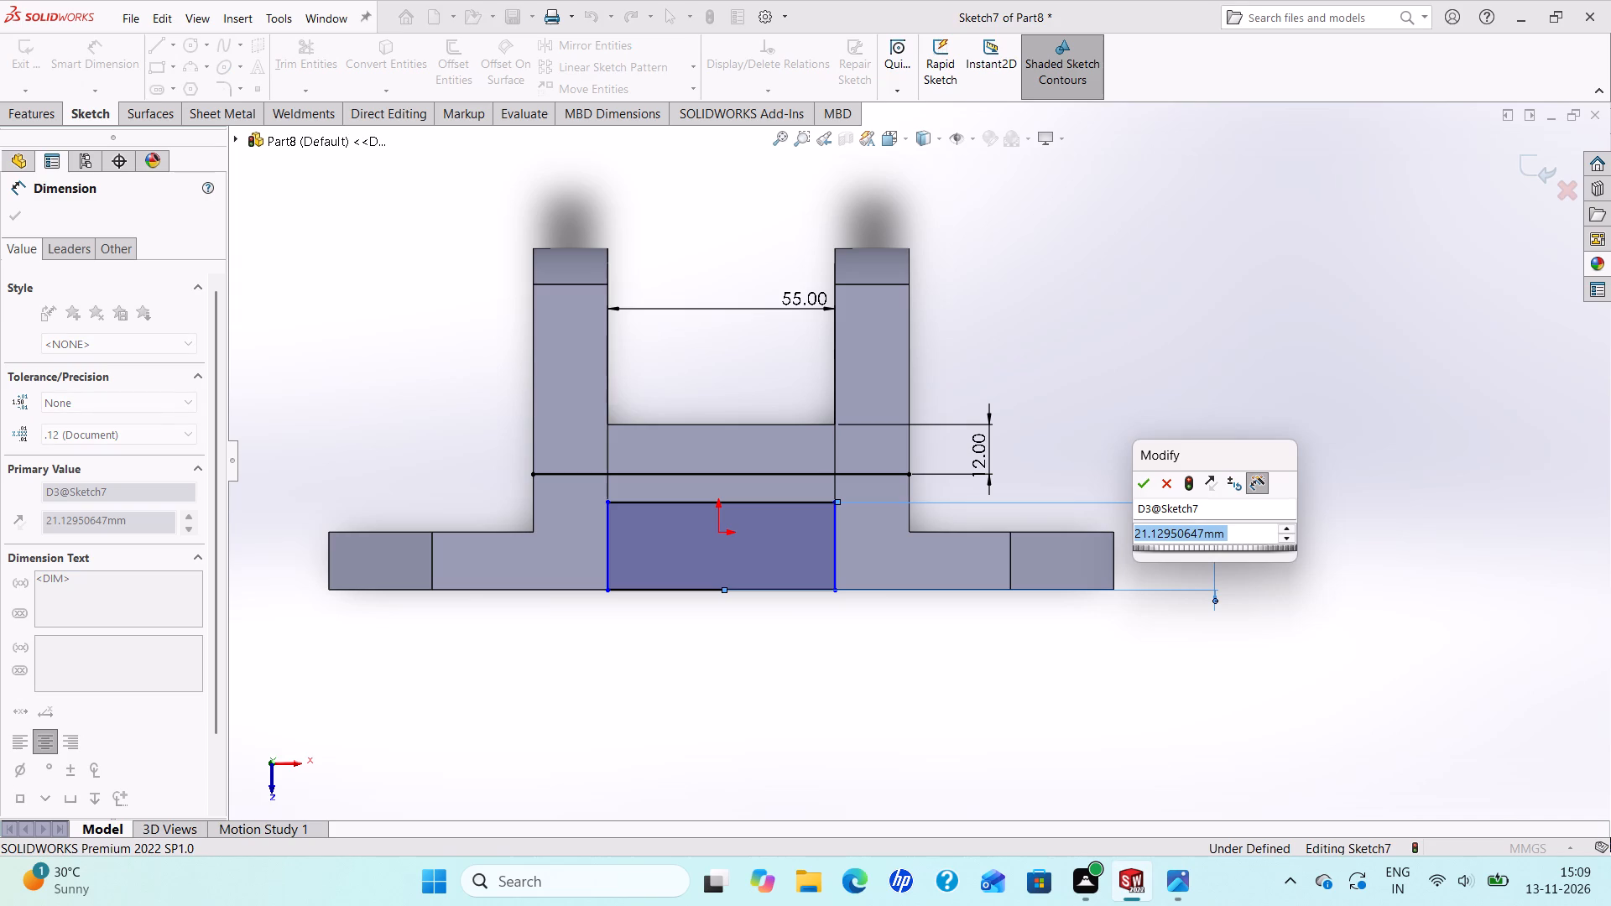
pyautogui.write('28')
pyautogui.press('Return')
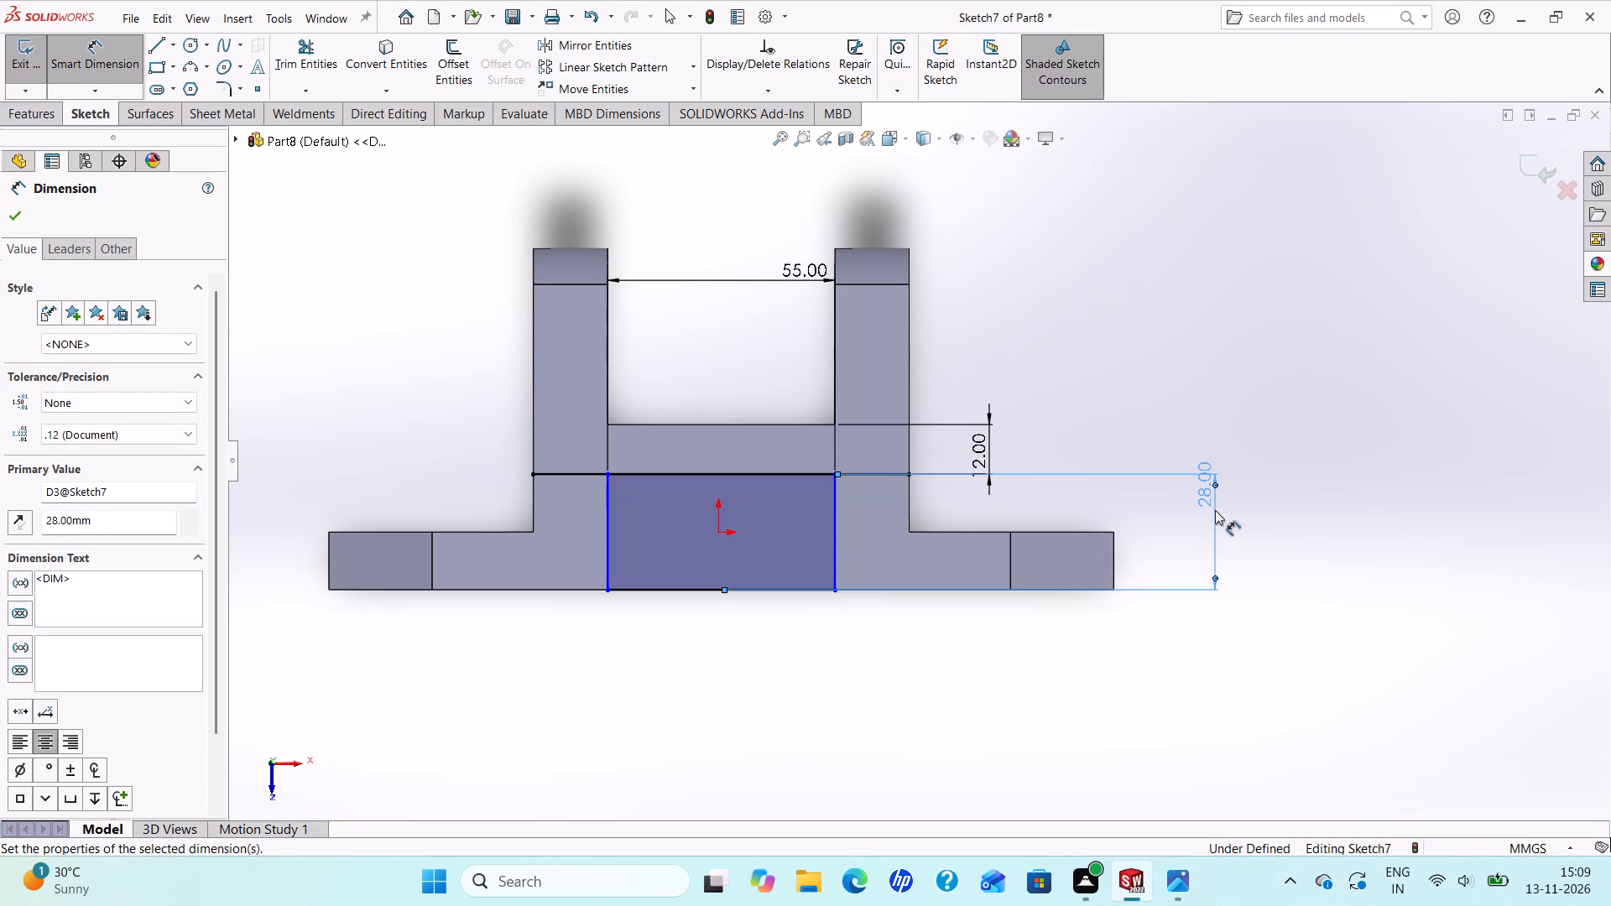
pyautogui.click(7, 219)
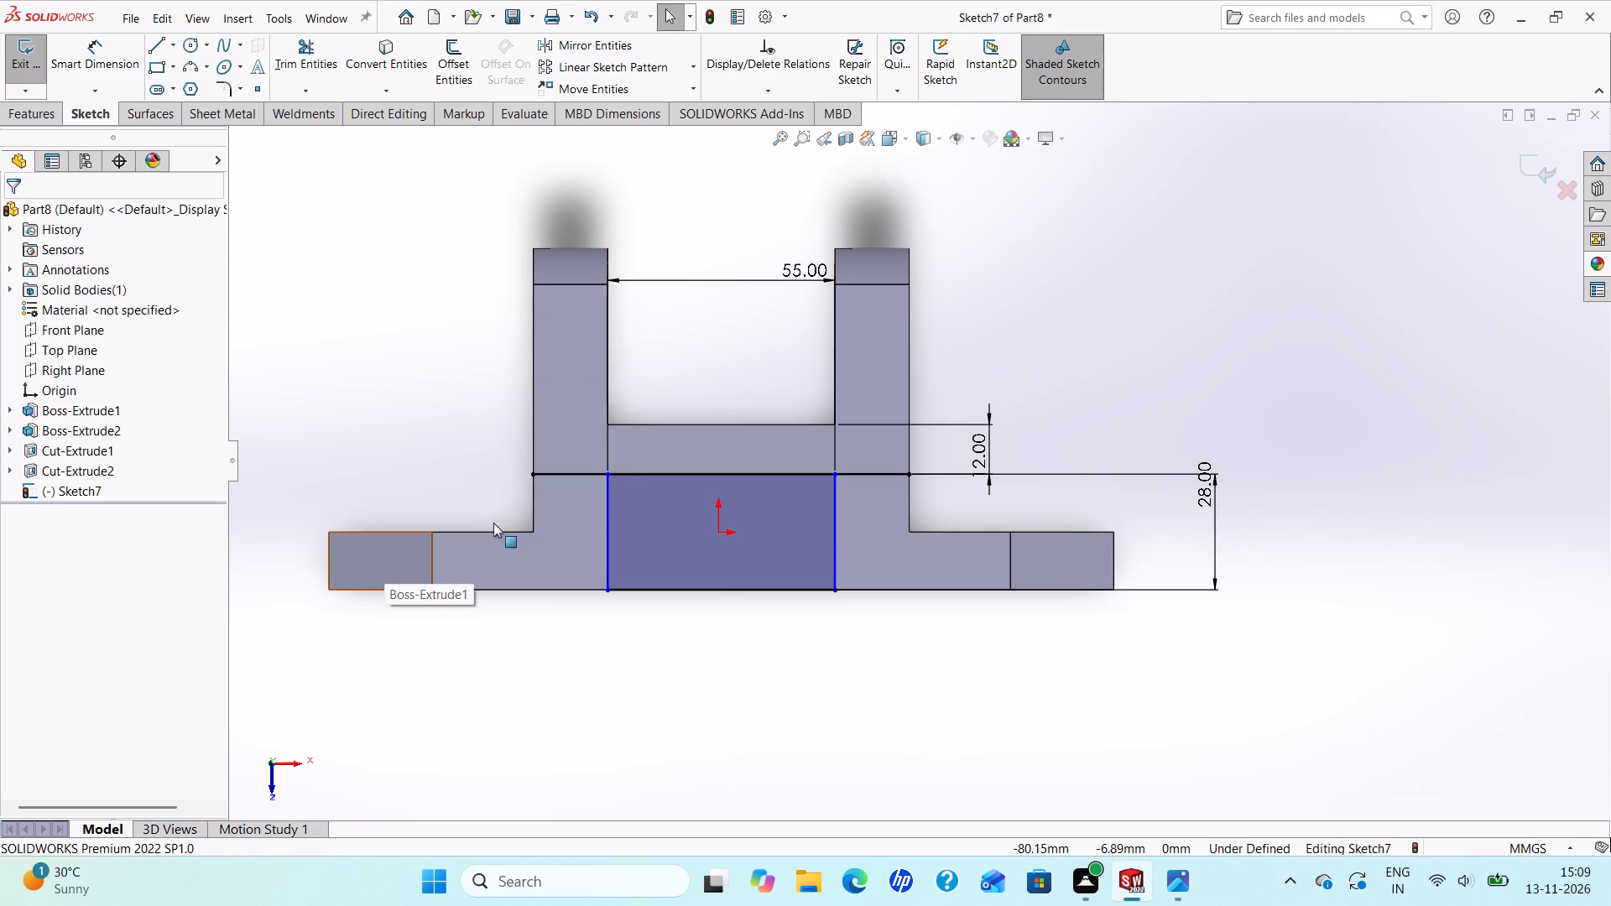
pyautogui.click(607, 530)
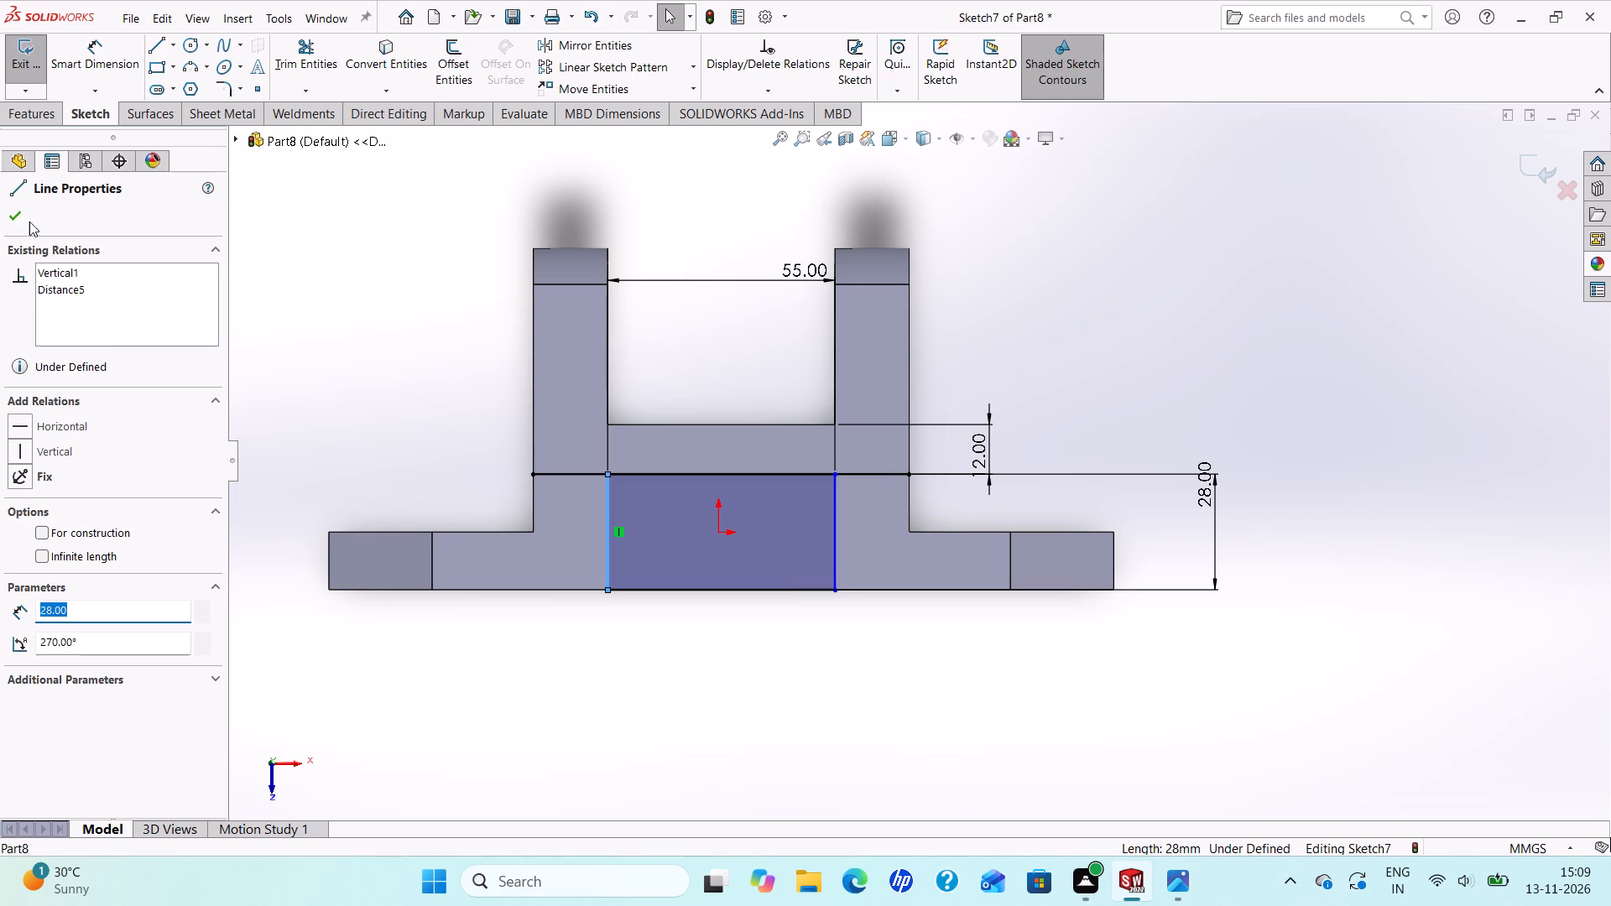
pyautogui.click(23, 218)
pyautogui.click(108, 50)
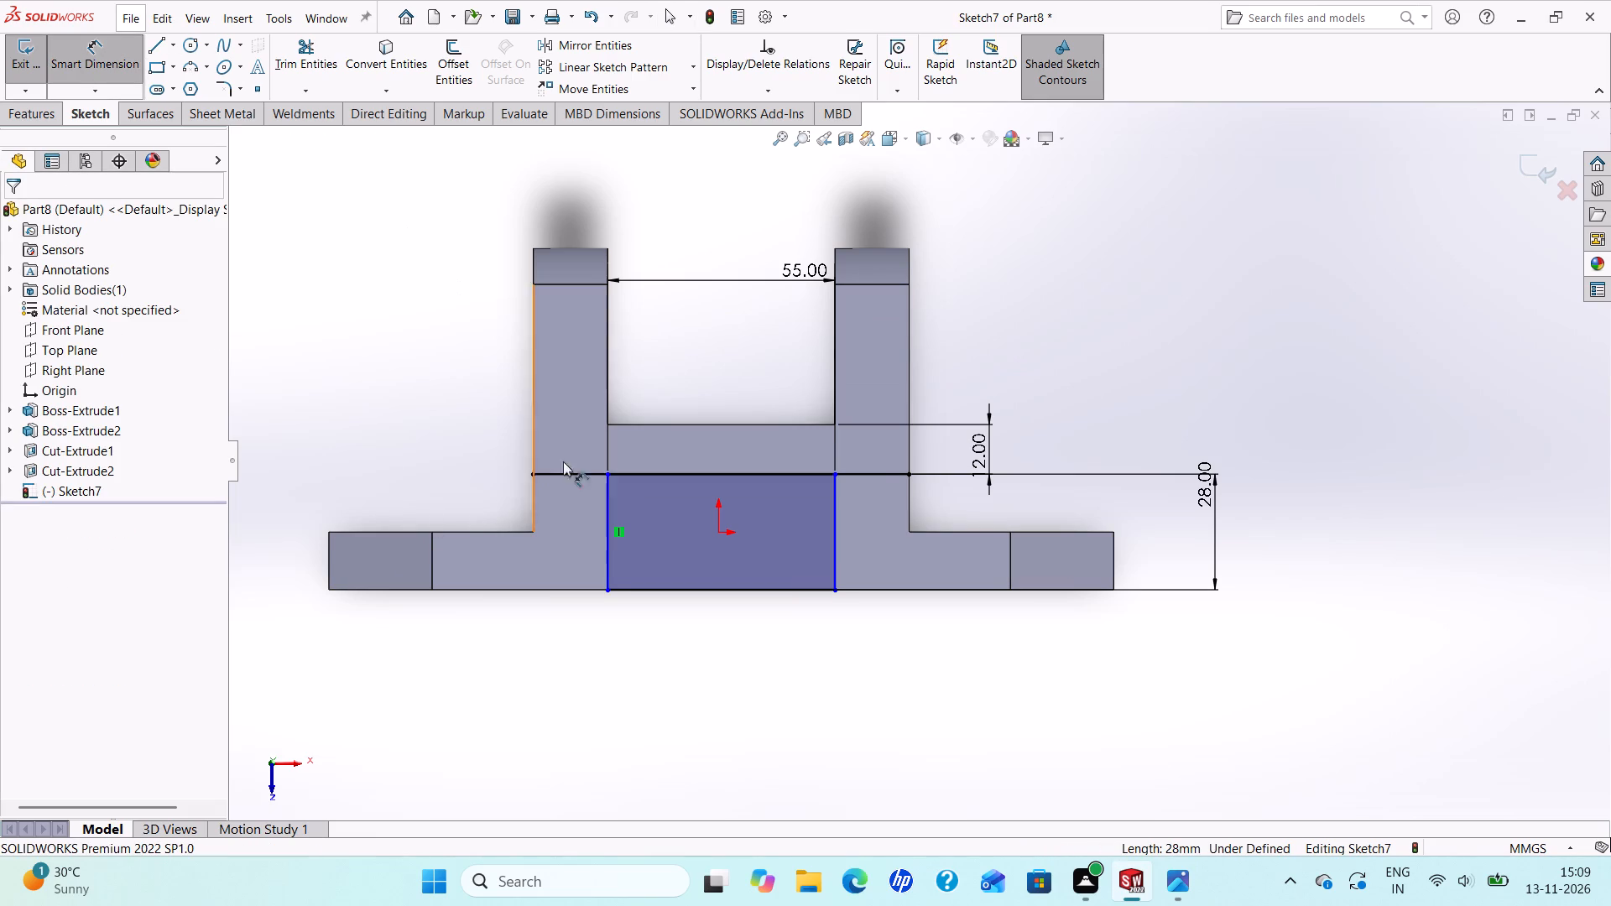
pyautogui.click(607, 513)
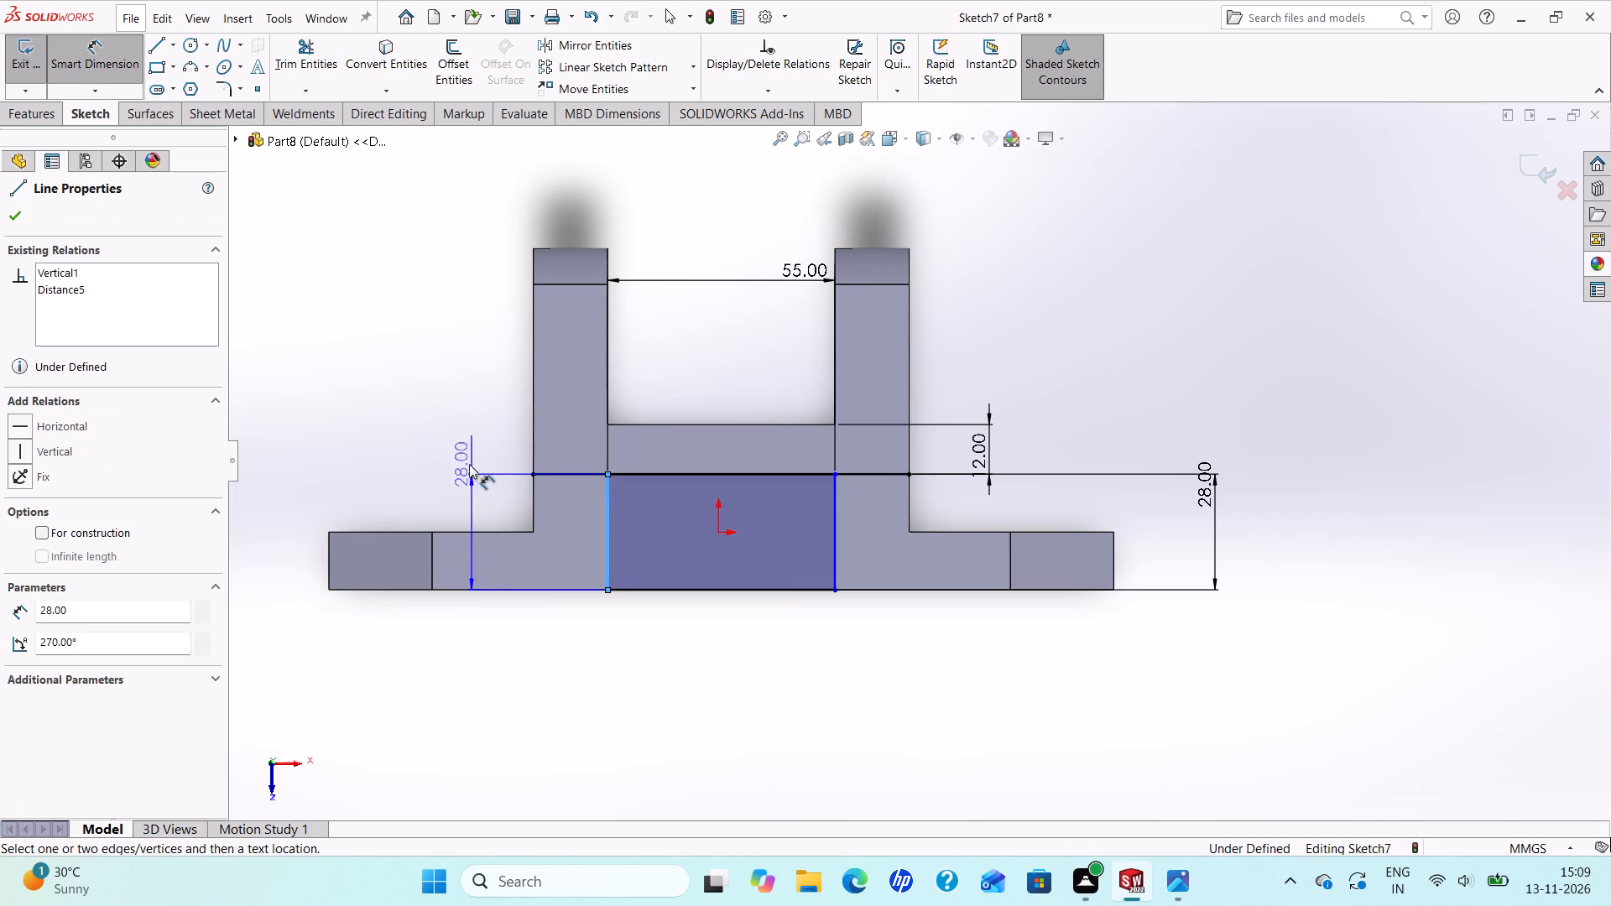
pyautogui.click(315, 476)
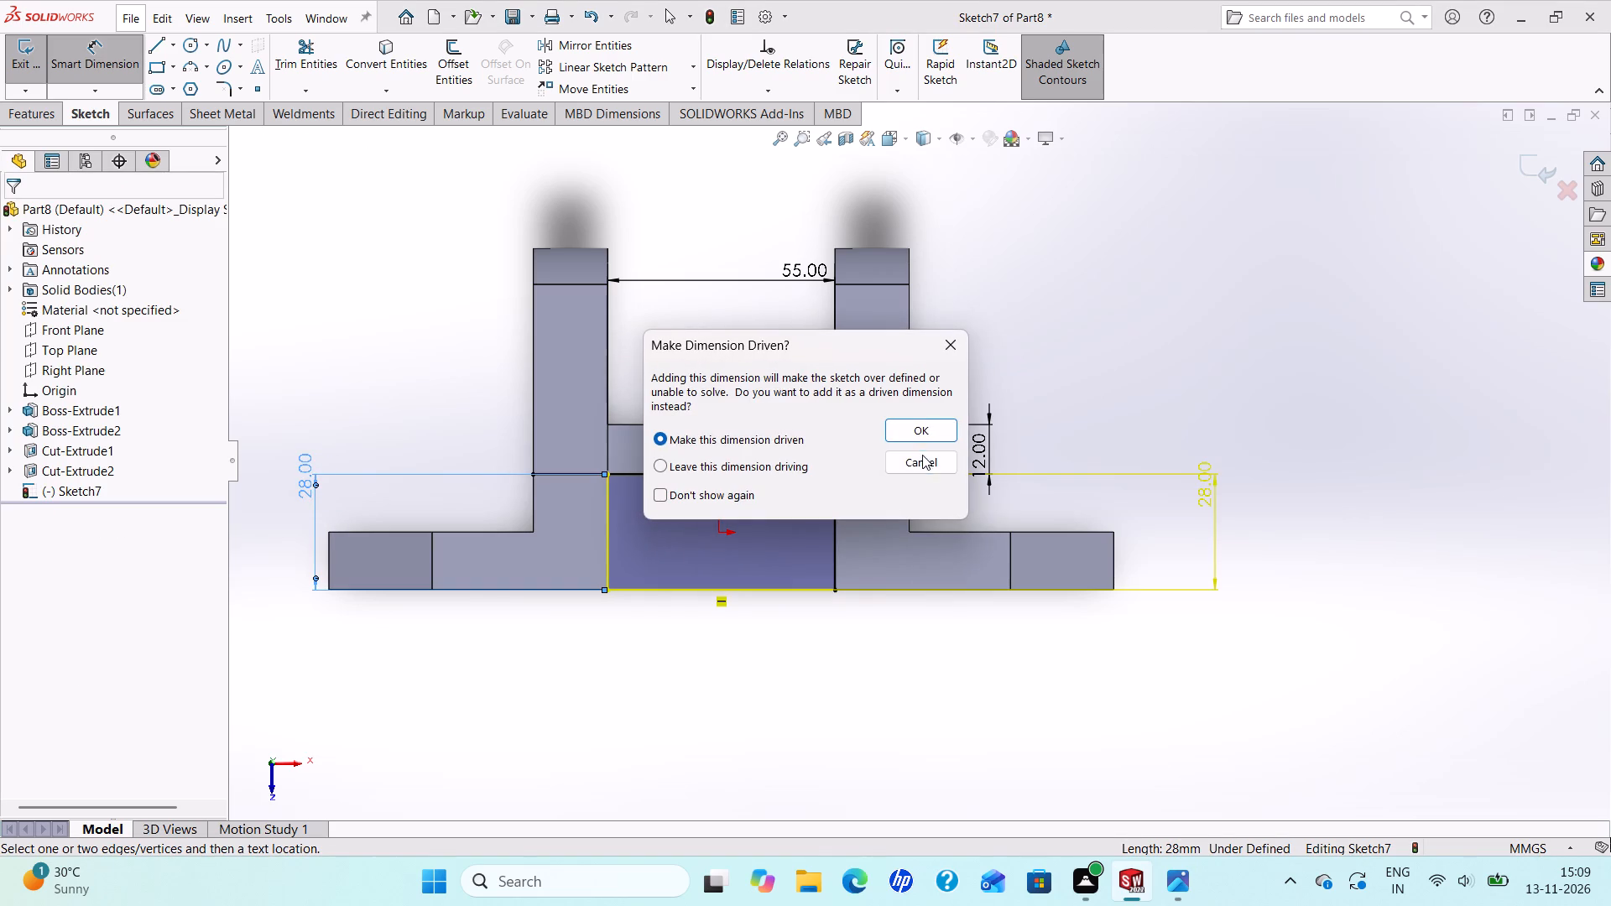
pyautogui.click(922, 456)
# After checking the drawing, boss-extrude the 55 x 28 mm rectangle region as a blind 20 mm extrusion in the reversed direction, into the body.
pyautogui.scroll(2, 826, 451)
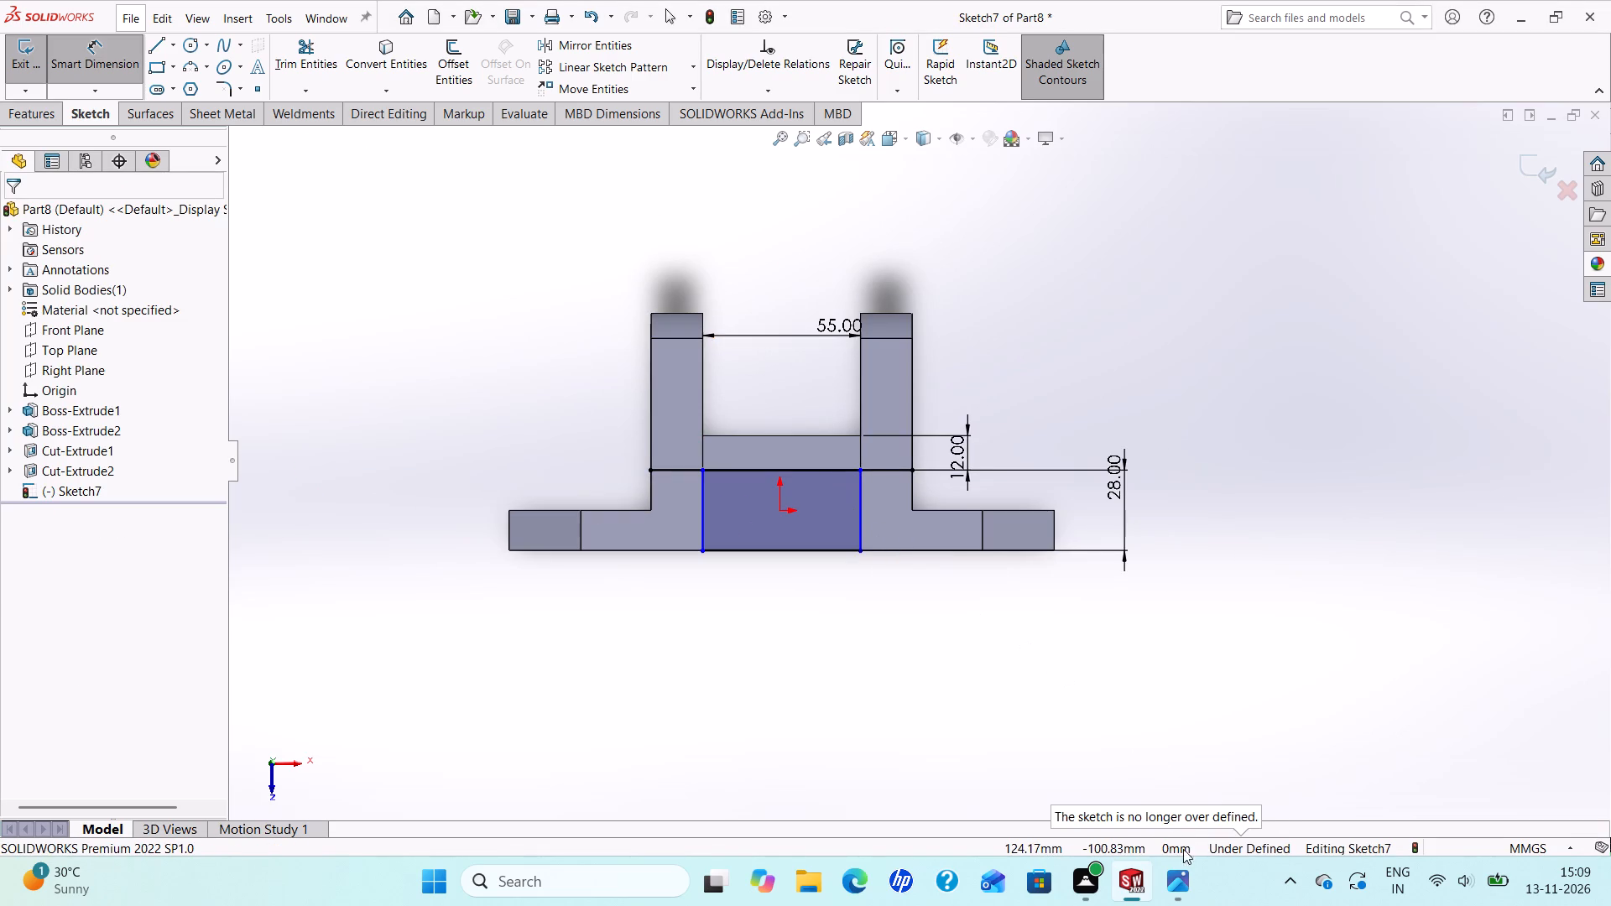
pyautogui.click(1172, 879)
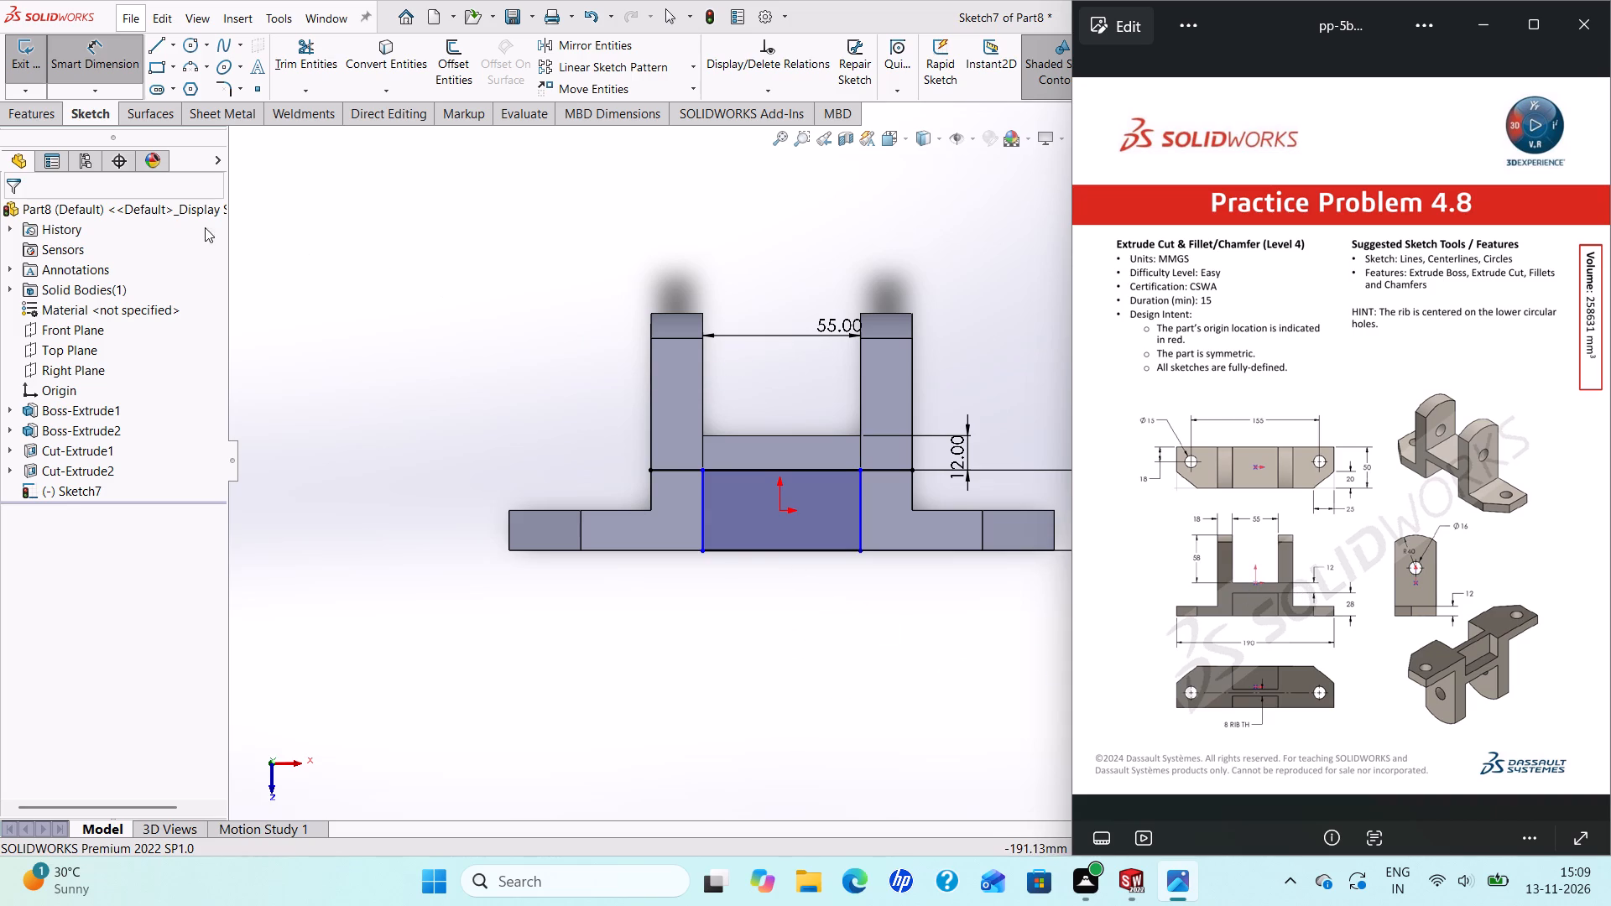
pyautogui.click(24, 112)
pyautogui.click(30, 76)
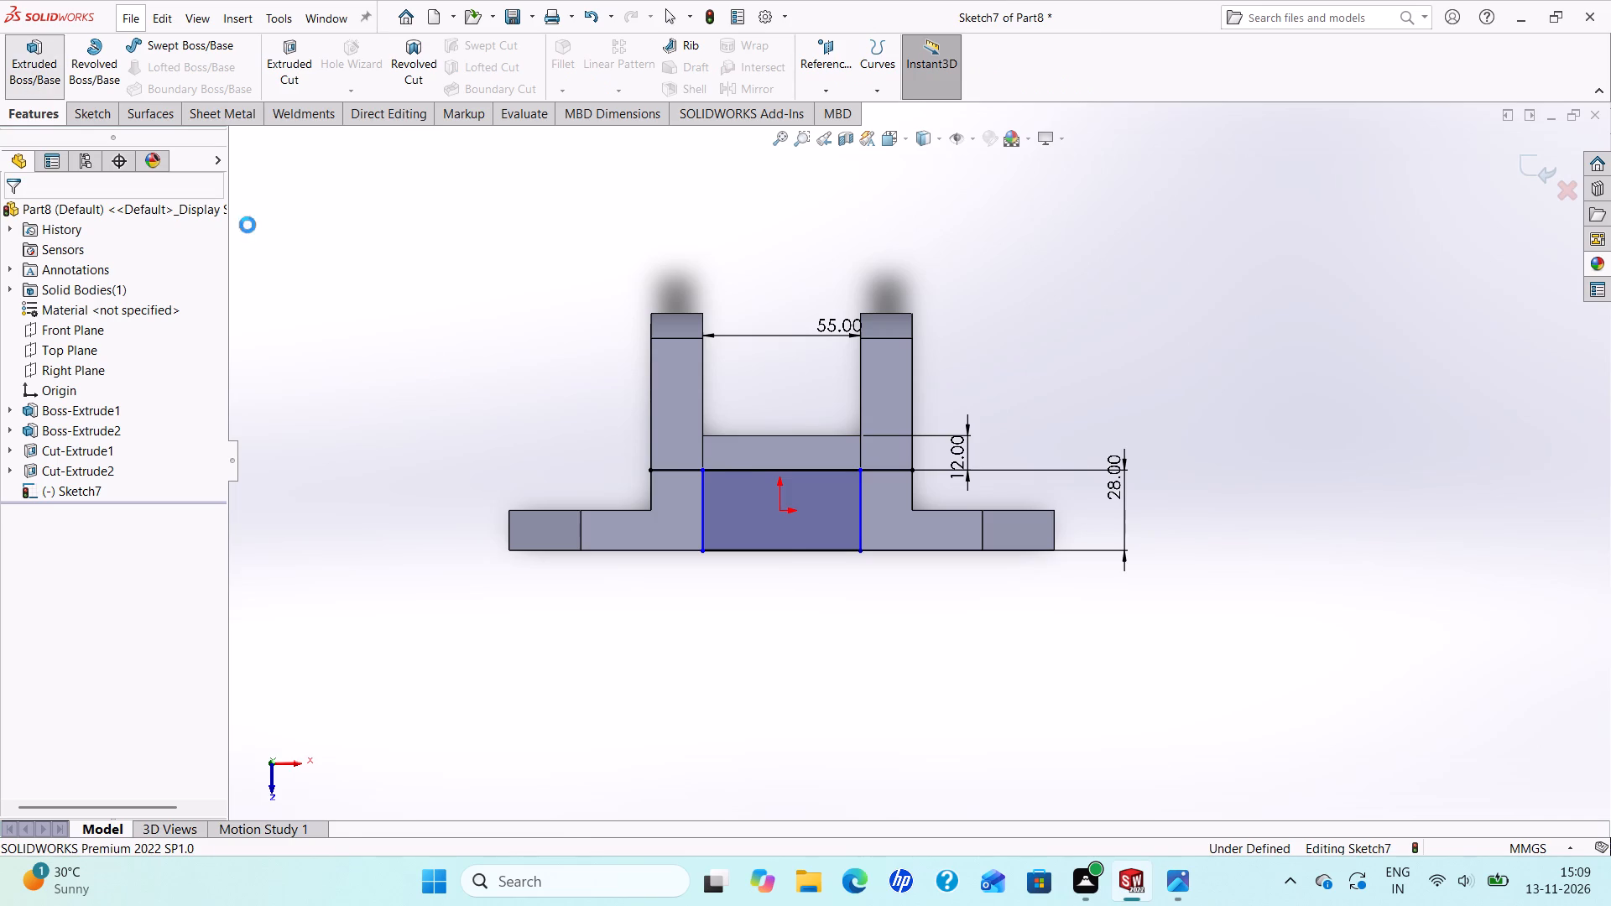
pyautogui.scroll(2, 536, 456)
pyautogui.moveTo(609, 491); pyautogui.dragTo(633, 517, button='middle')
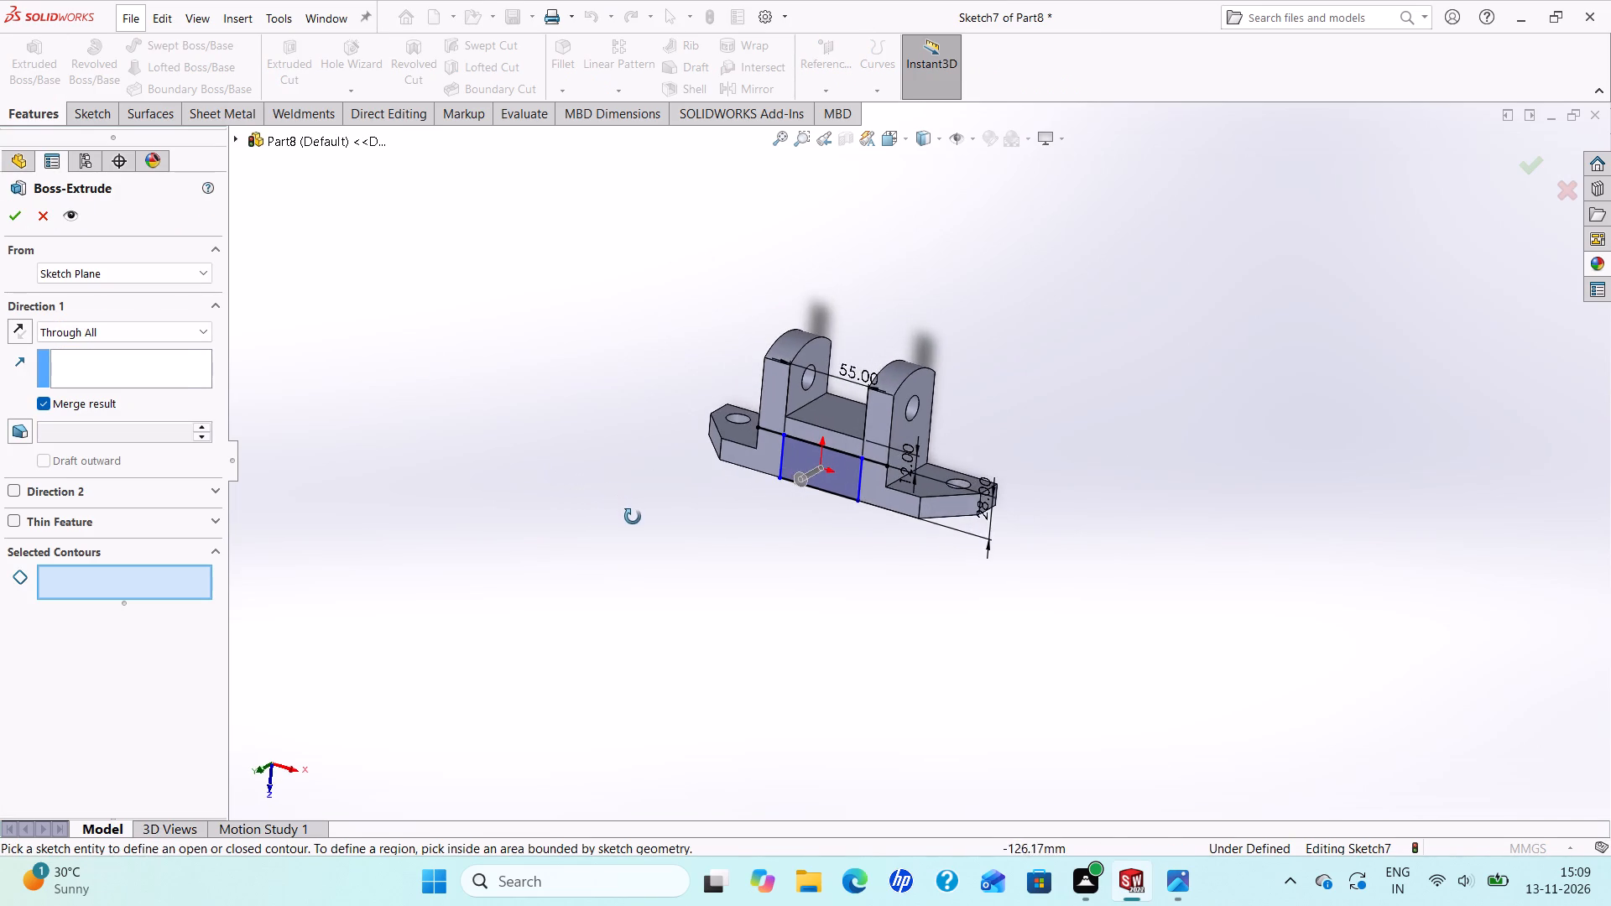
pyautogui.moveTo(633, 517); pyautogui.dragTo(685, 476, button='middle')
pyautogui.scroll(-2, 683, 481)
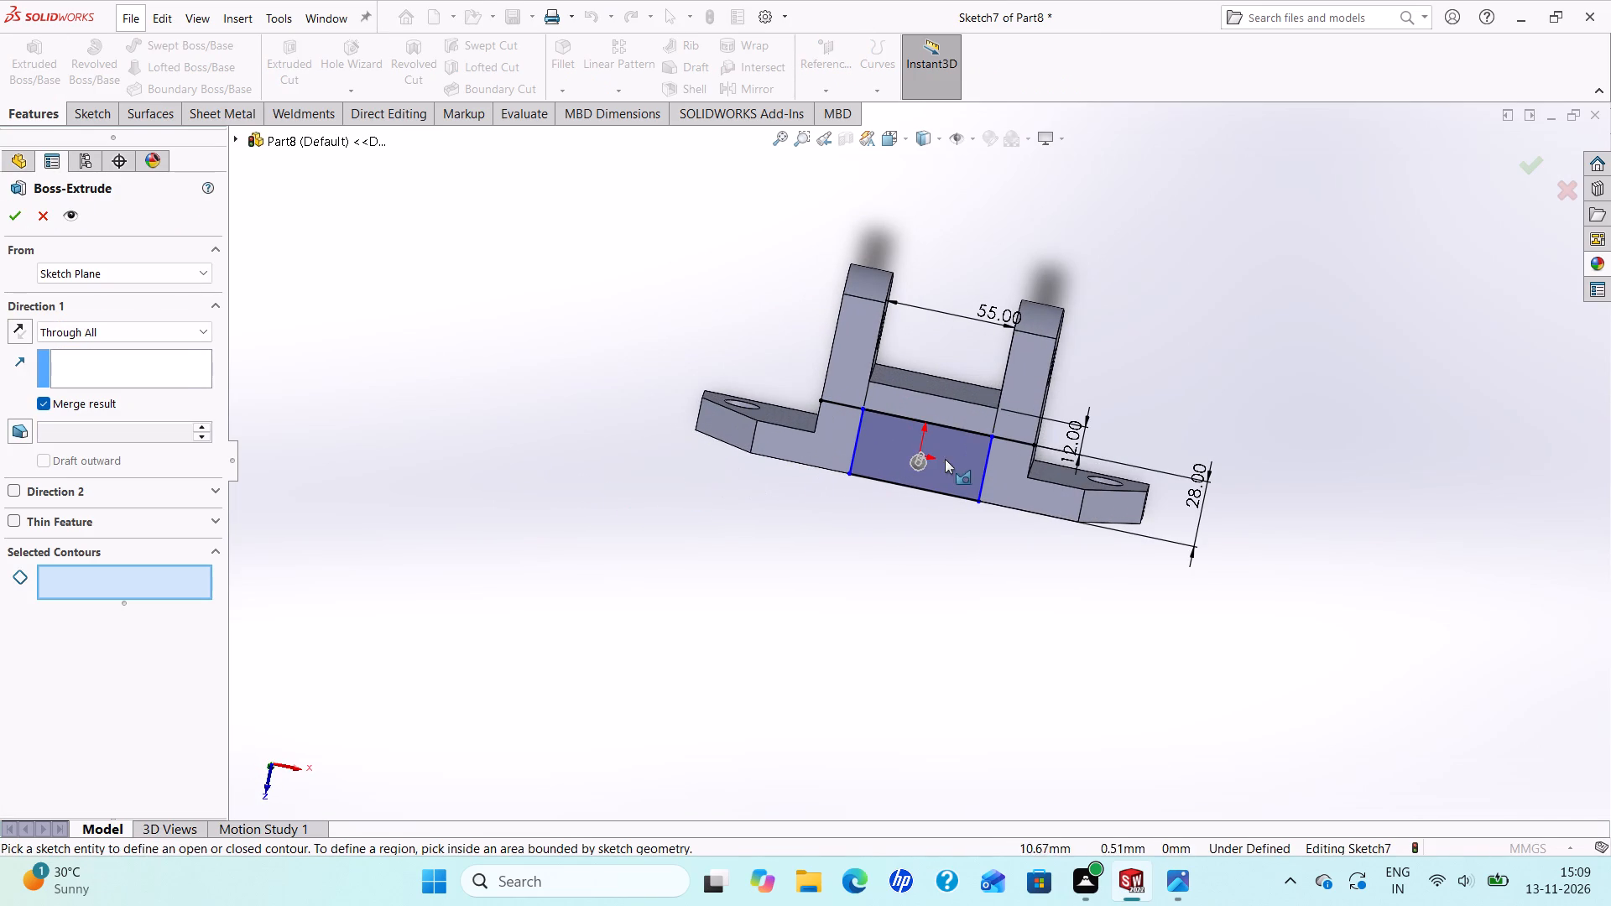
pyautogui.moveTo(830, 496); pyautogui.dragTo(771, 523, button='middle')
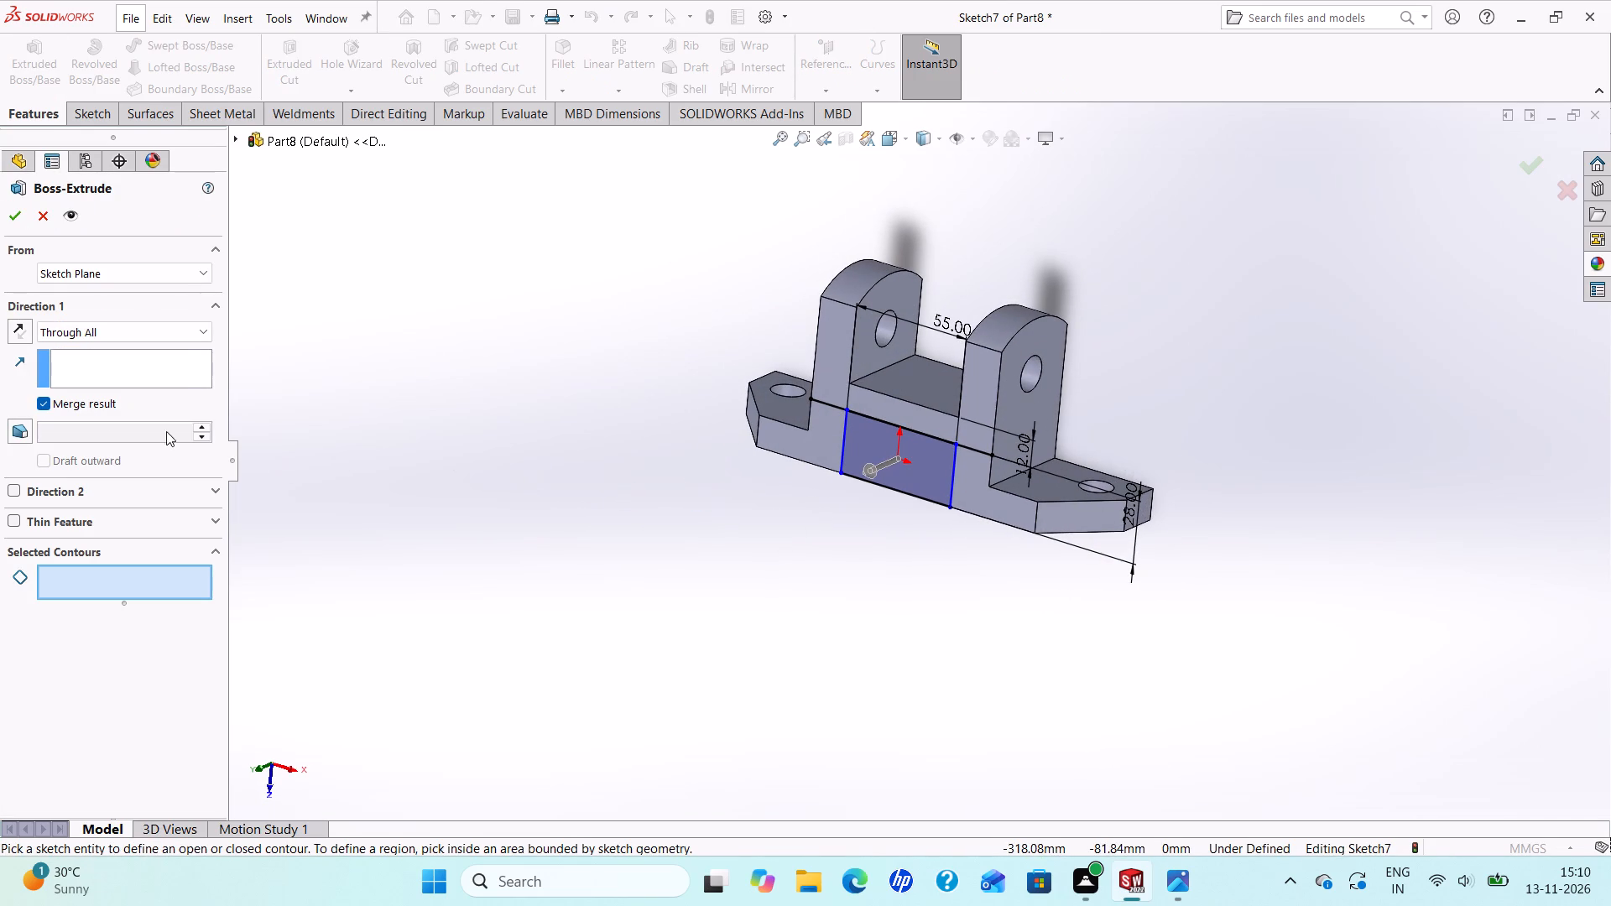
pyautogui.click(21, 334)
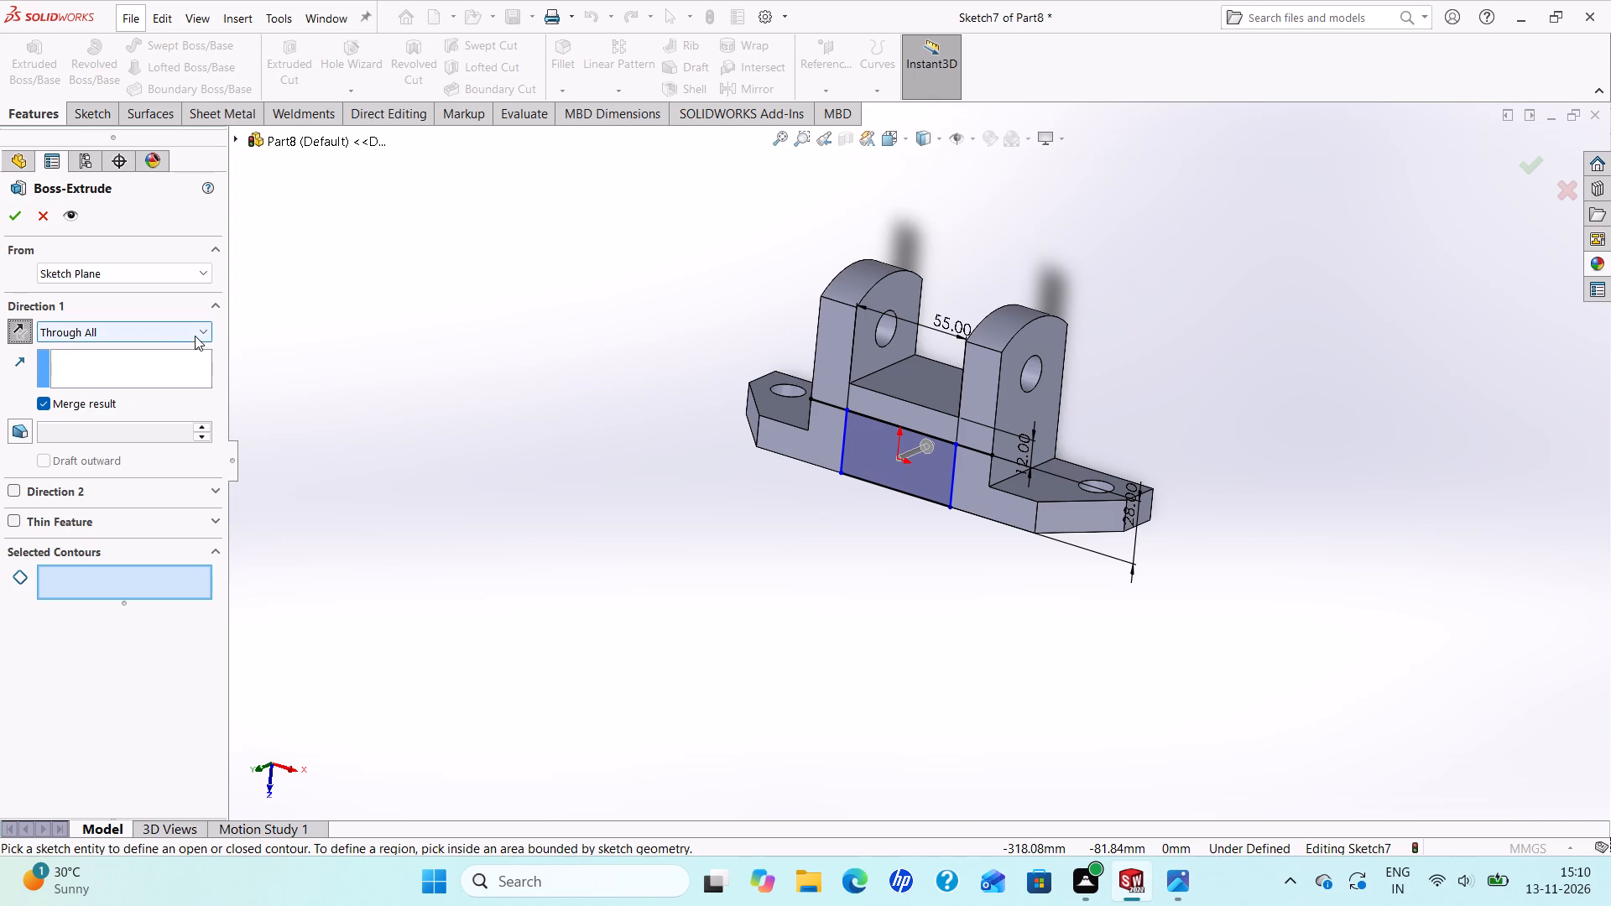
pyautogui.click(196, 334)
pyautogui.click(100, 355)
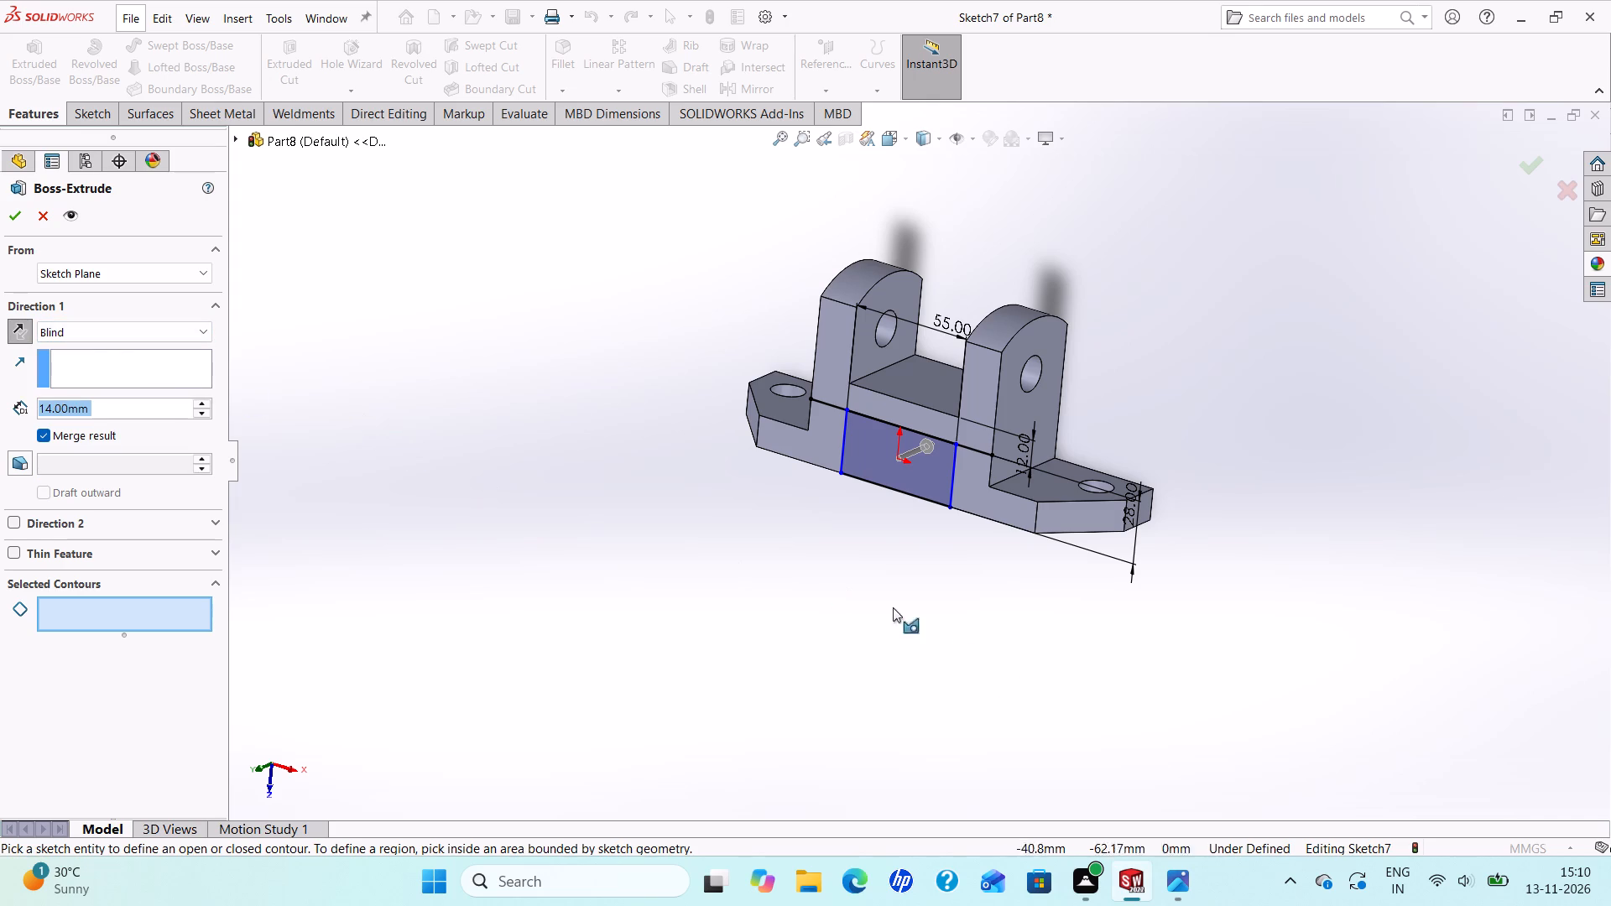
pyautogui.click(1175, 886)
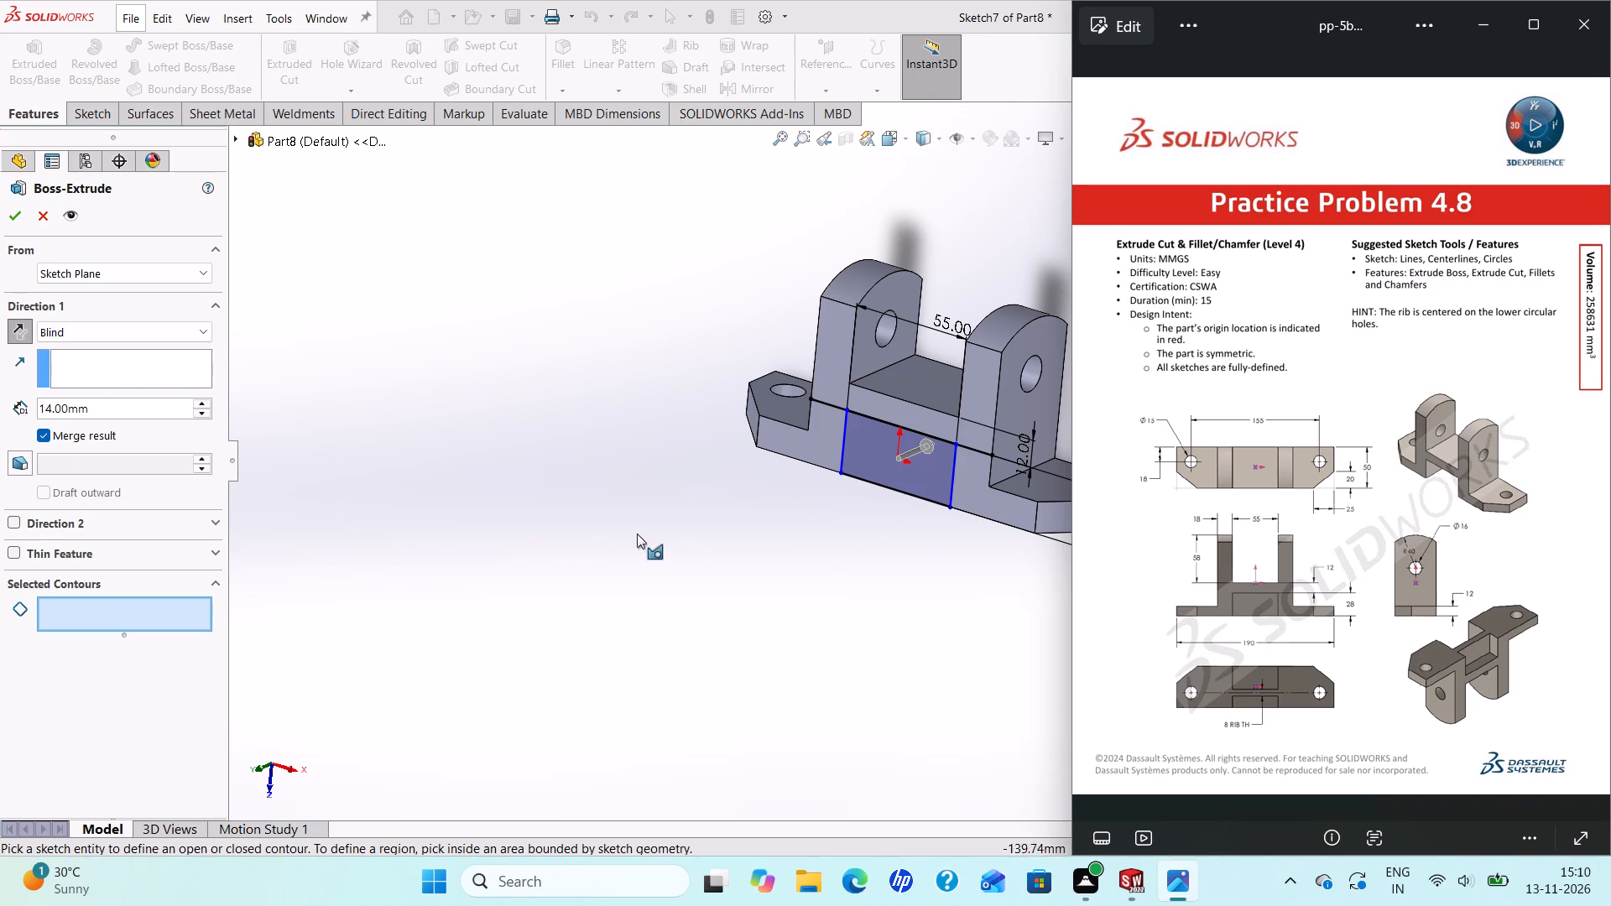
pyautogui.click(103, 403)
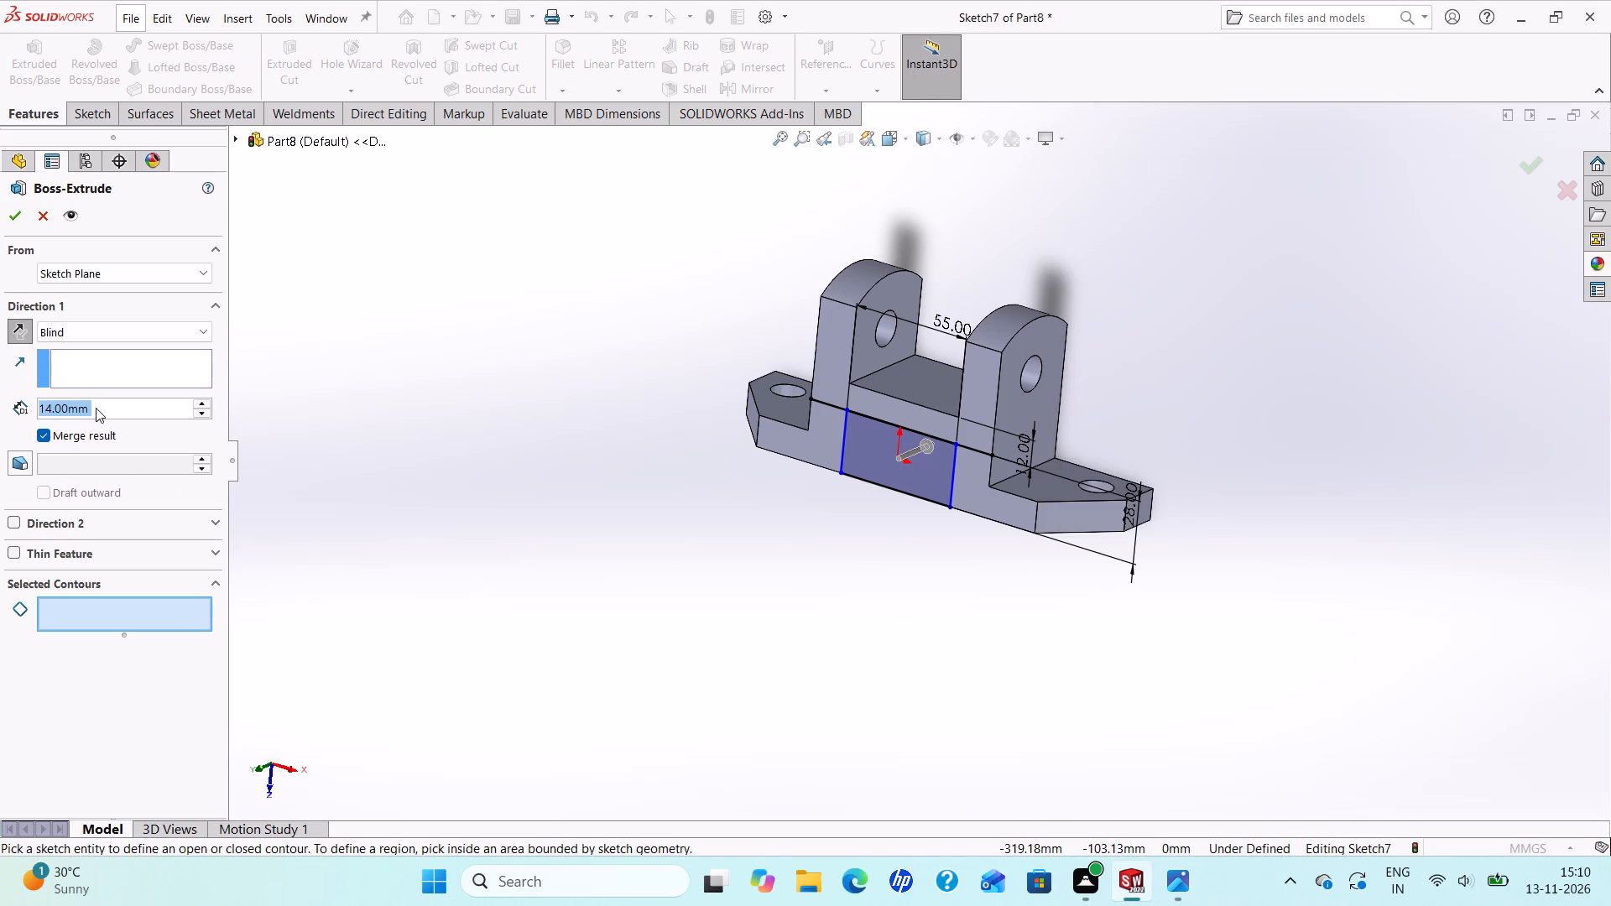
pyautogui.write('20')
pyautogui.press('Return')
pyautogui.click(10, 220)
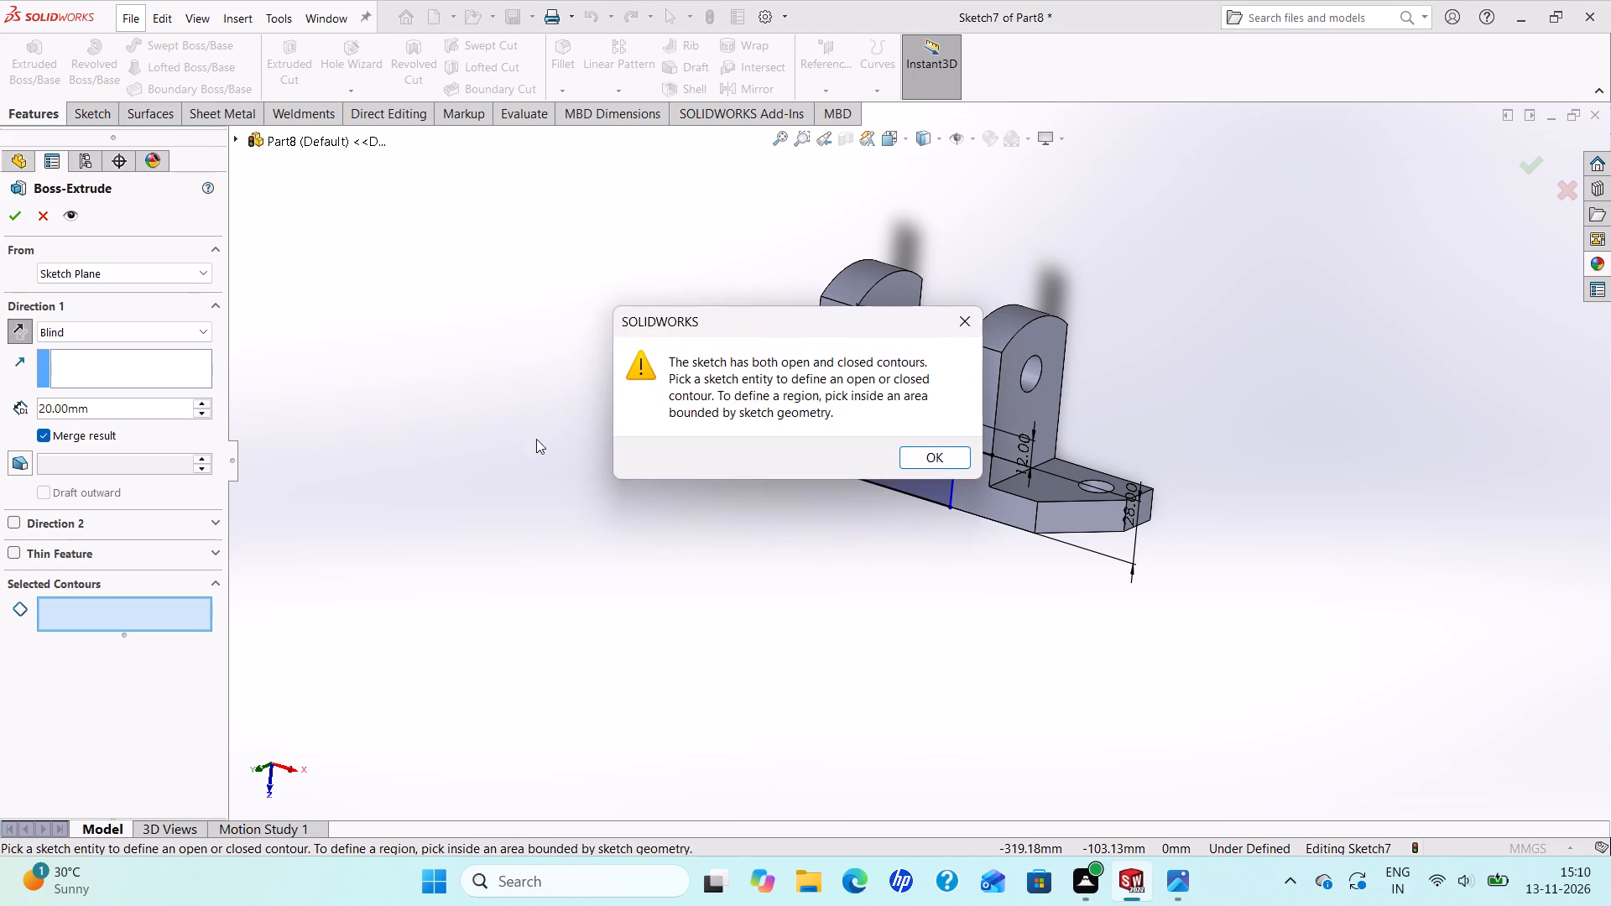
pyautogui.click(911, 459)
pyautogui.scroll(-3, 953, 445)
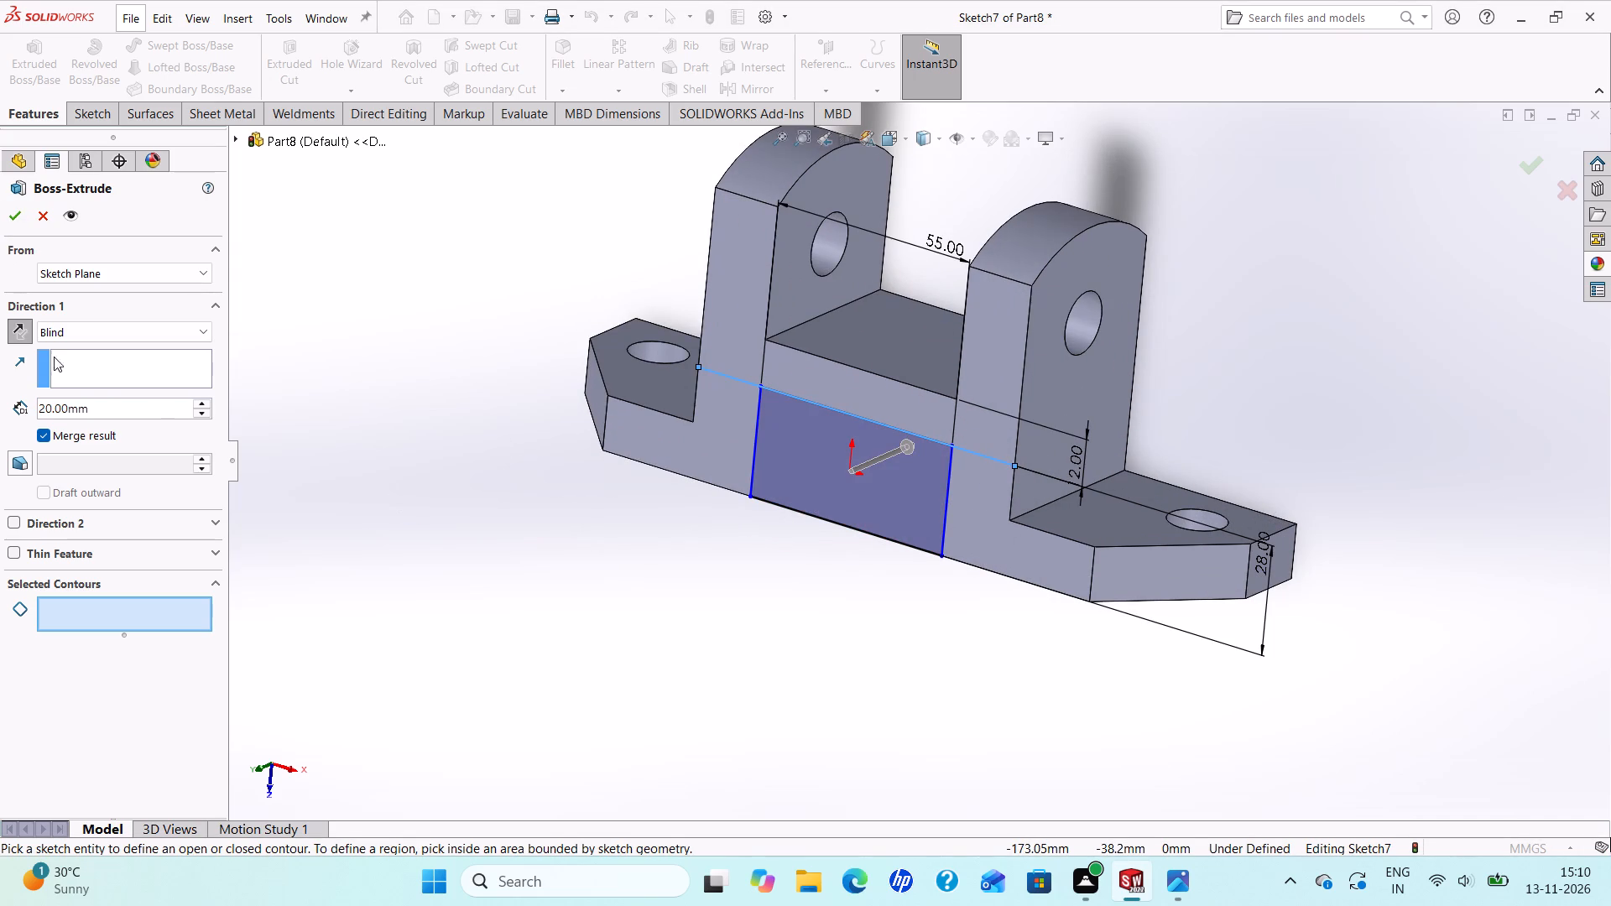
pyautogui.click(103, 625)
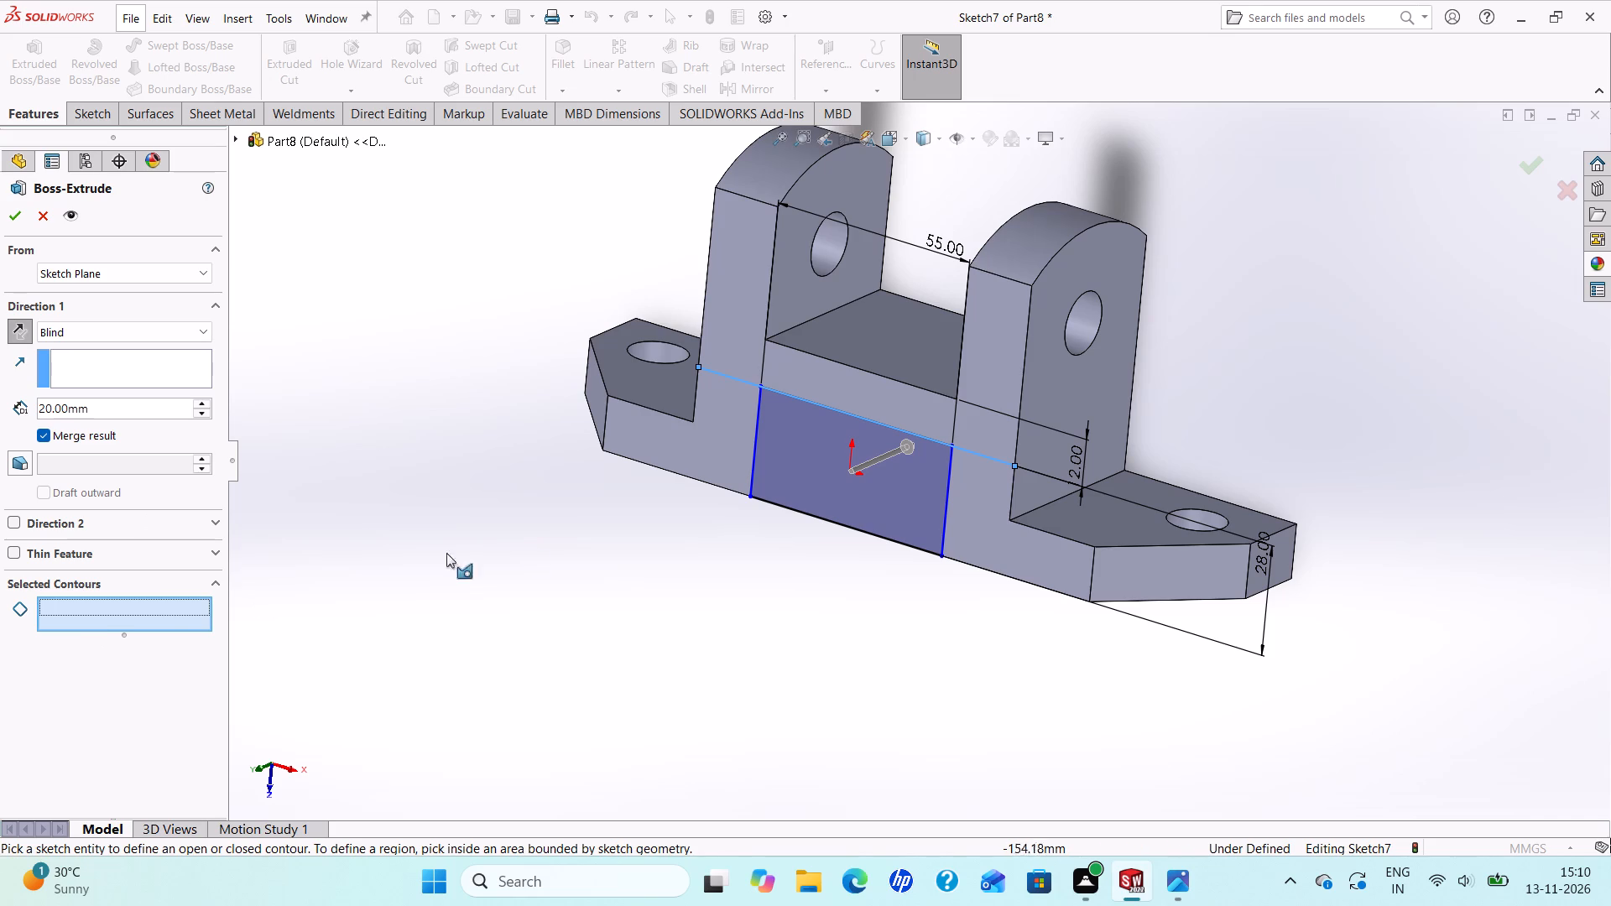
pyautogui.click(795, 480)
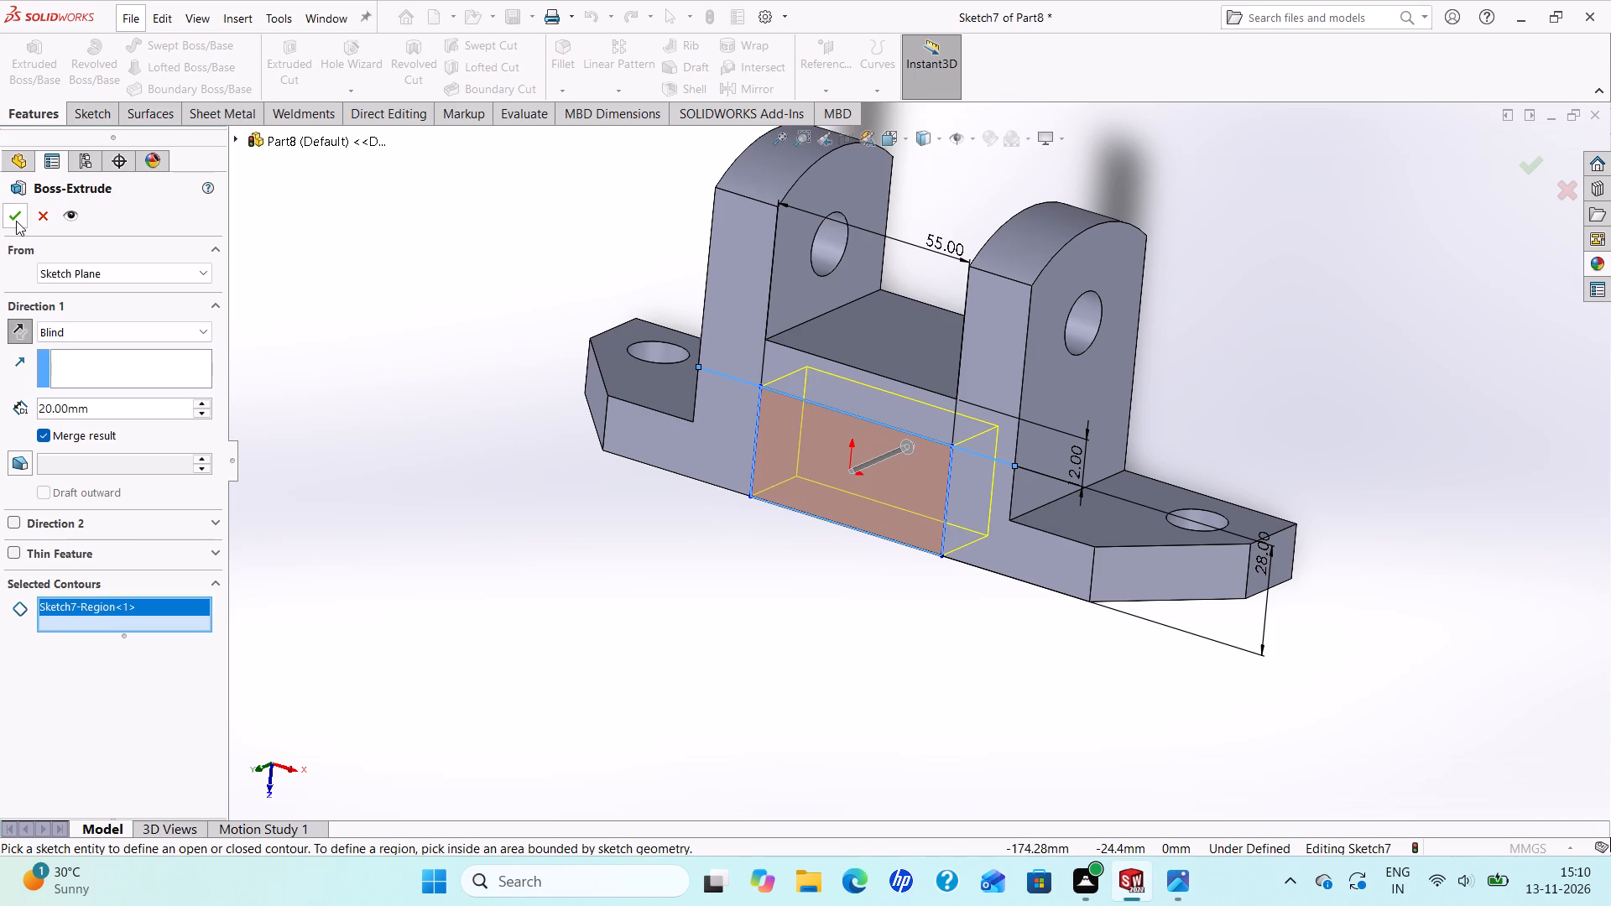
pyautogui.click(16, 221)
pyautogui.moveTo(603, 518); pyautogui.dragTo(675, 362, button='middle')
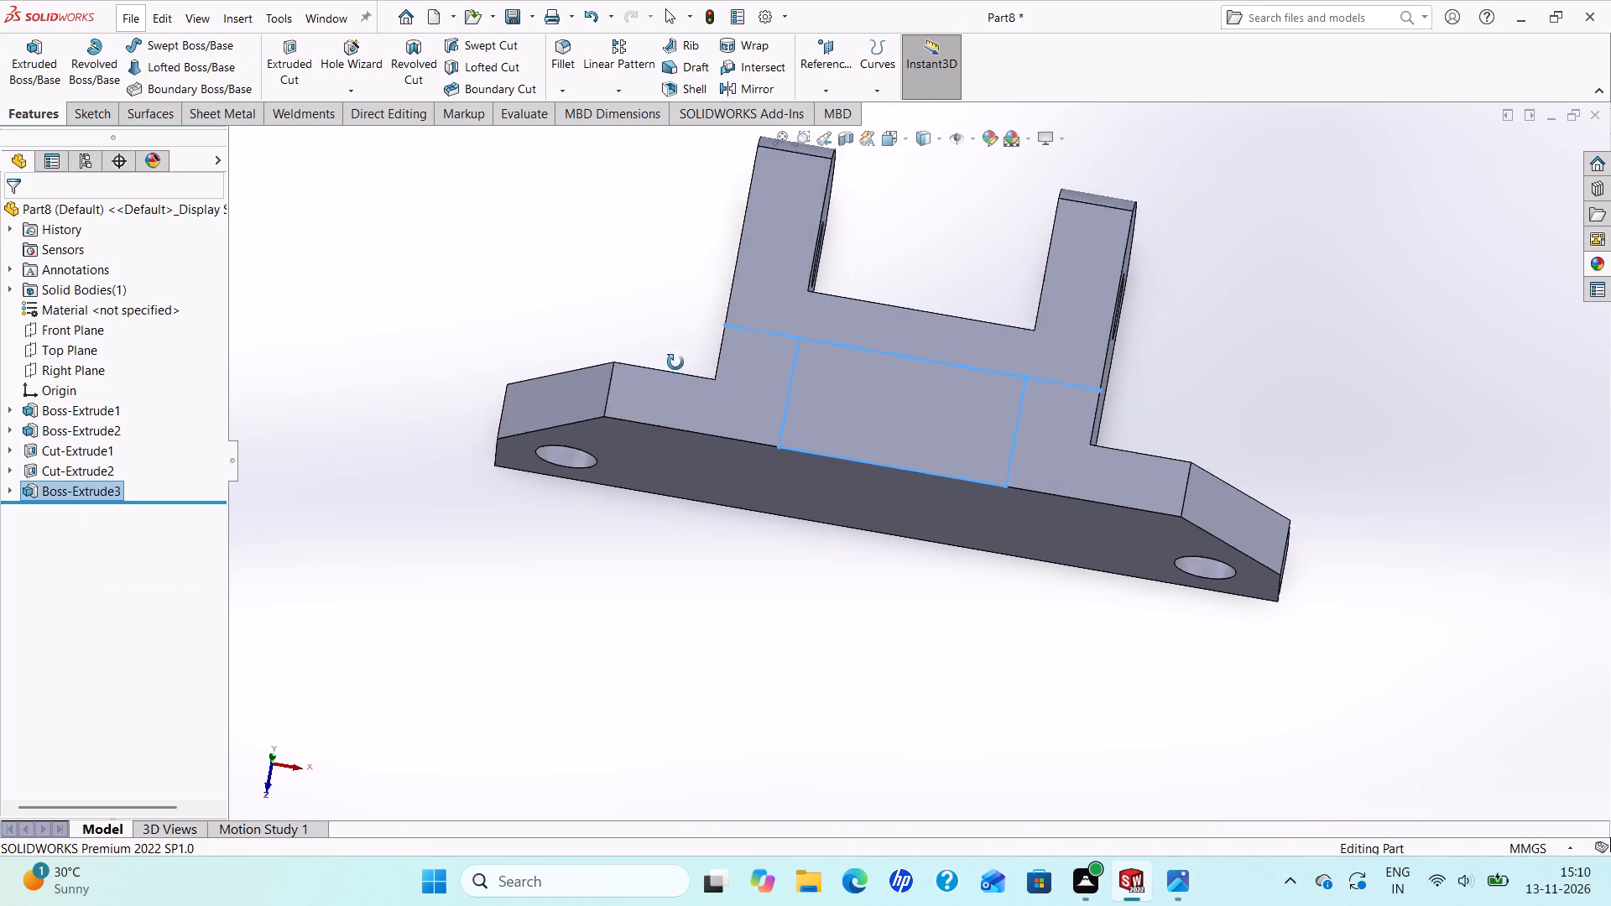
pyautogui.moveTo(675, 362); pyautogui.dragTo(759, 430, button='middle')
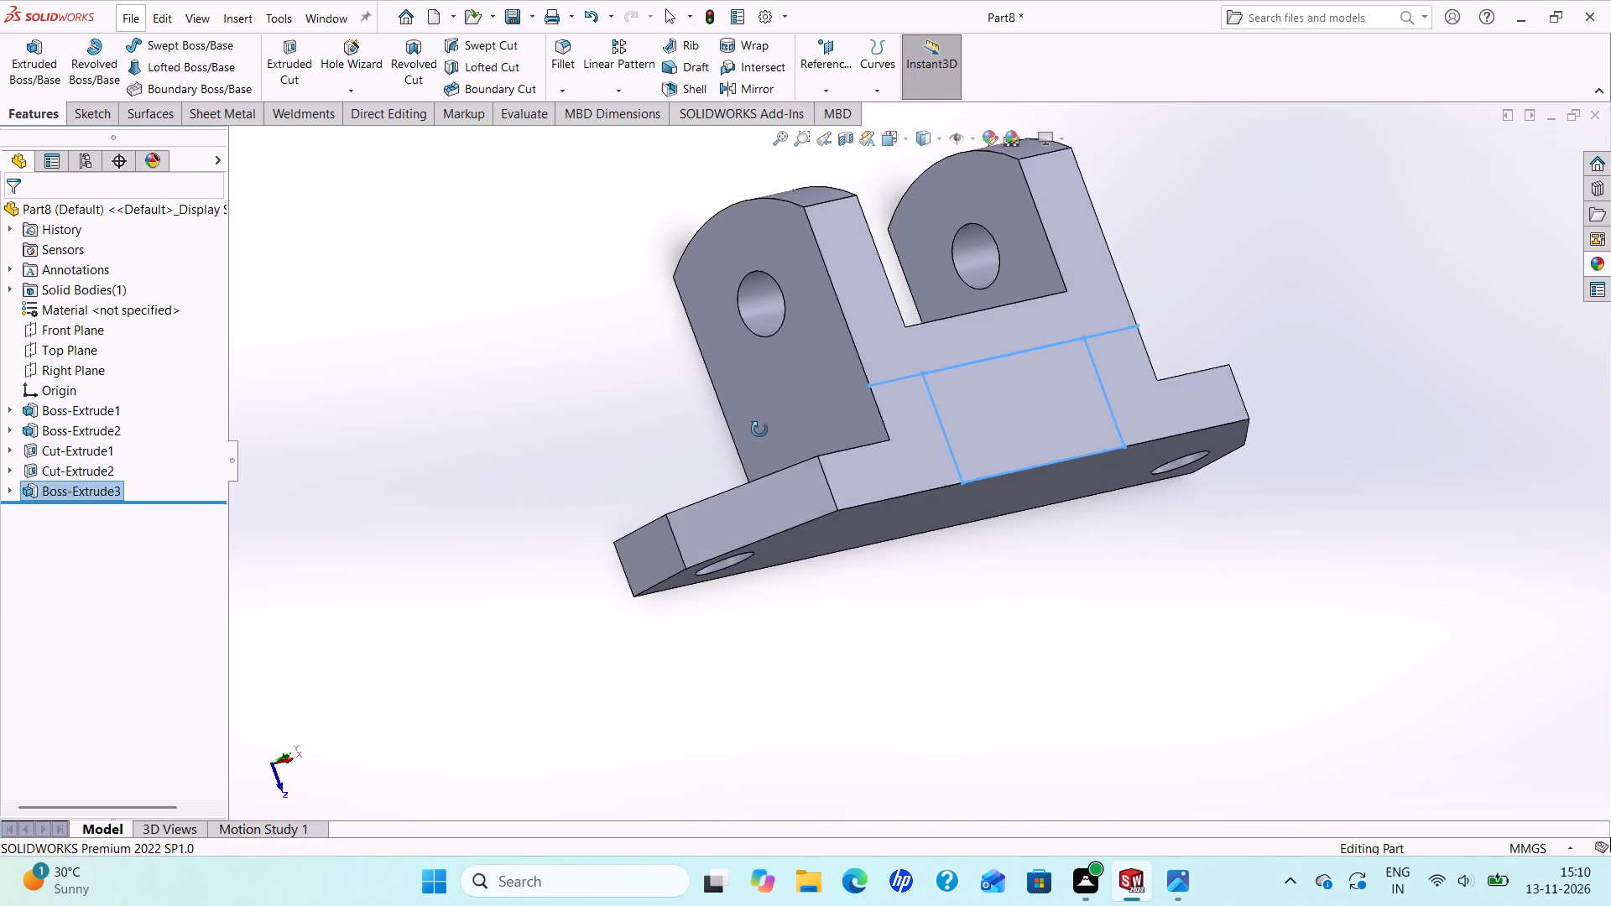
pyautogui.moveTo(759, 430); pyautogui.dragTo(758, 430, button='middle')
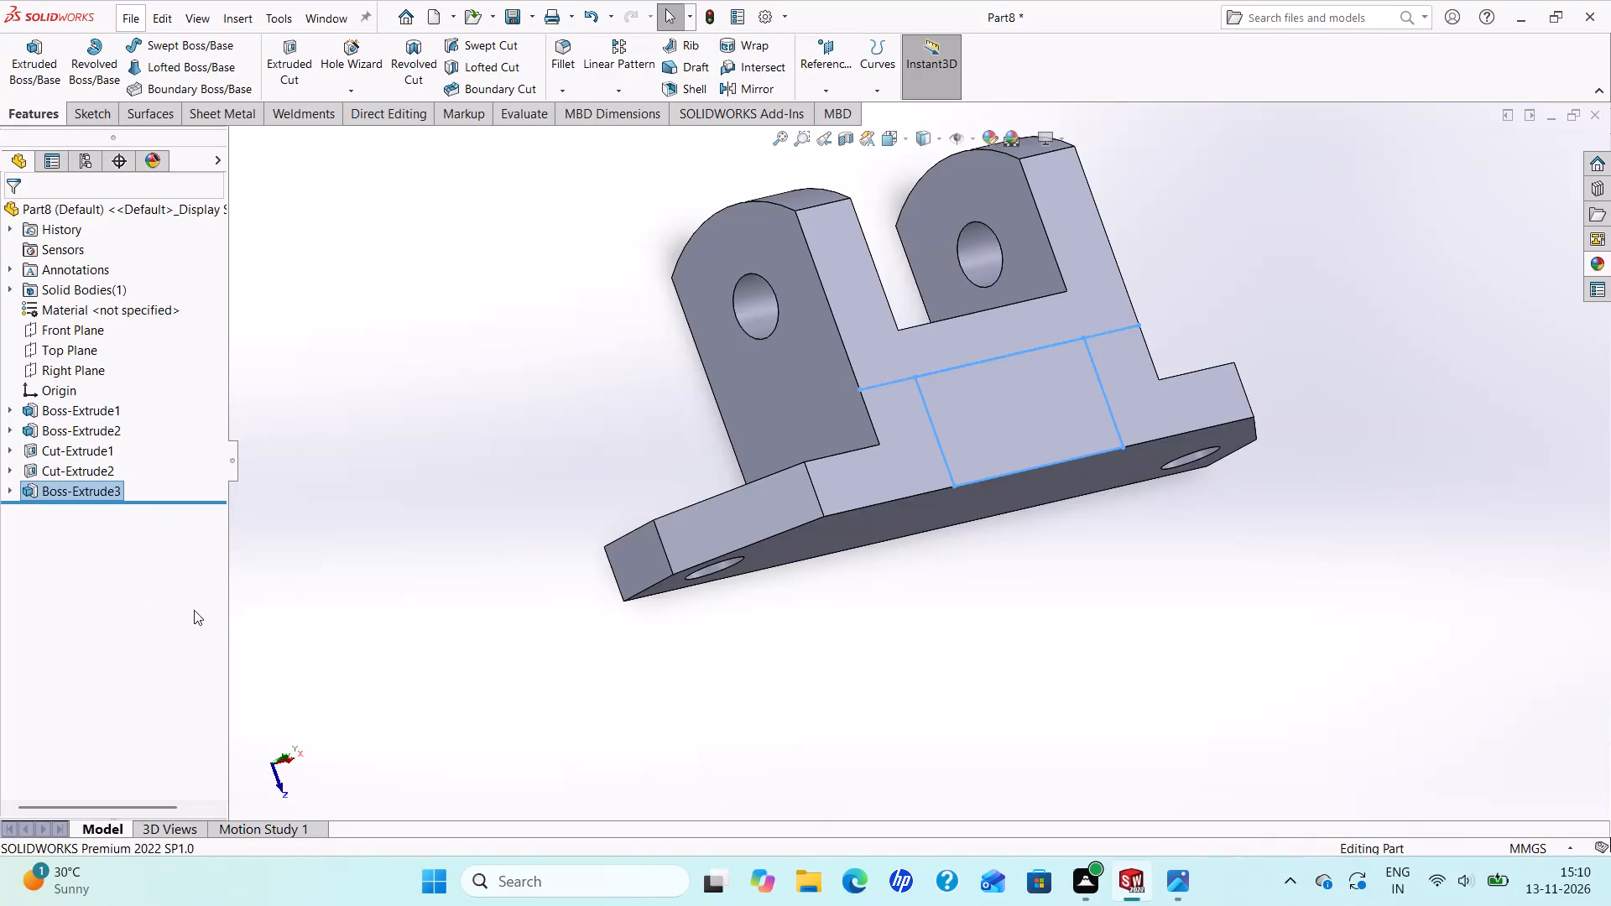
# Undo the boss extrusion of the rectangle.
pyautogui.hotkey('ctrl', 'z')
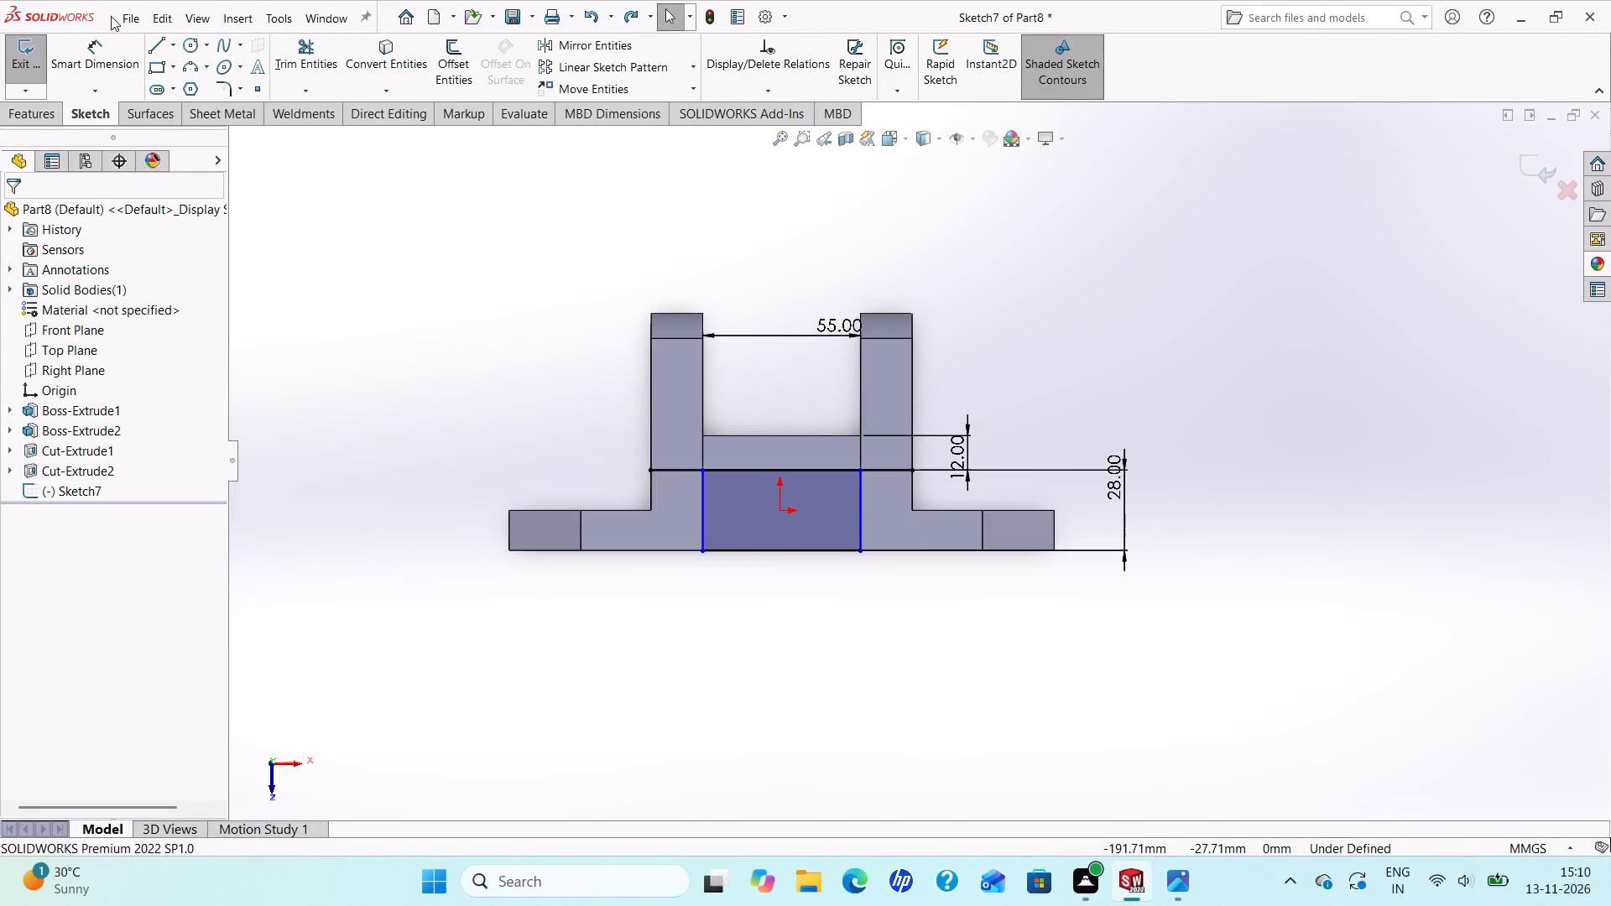
# Cut-extrude the closed rectangle region of the sketch into the body as a blind cut 20 mm deep.
pyautogui.click(40, 113)
pyautogui.click(278, 65)
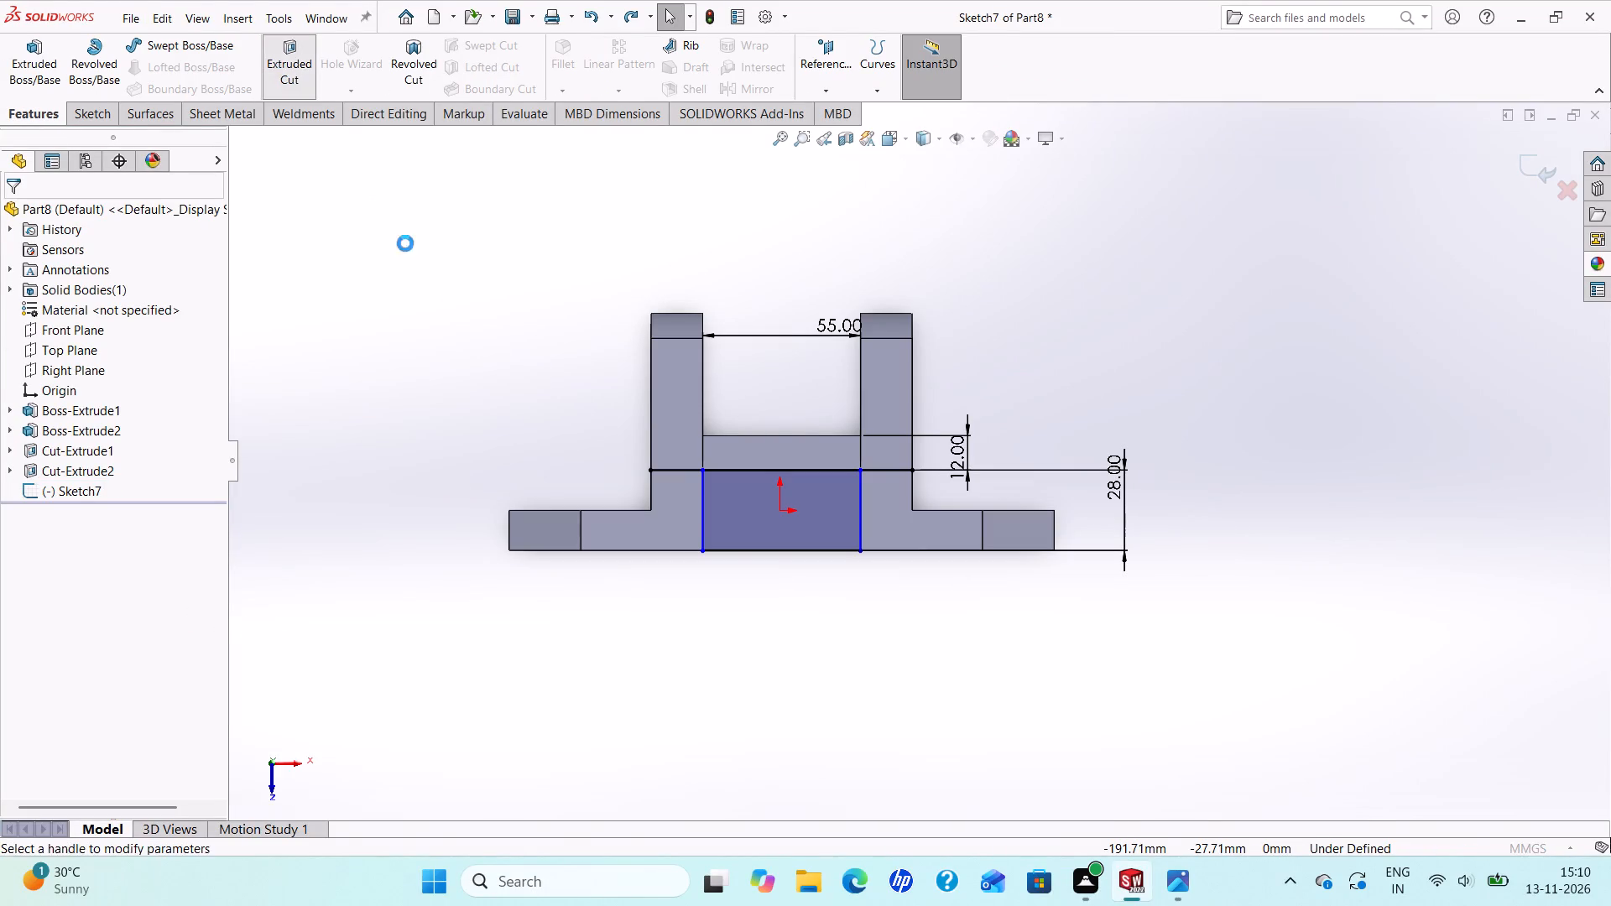
pyautogui.moveTo(611, 482); pyautogui.dragTo(550, 551, button='middle')
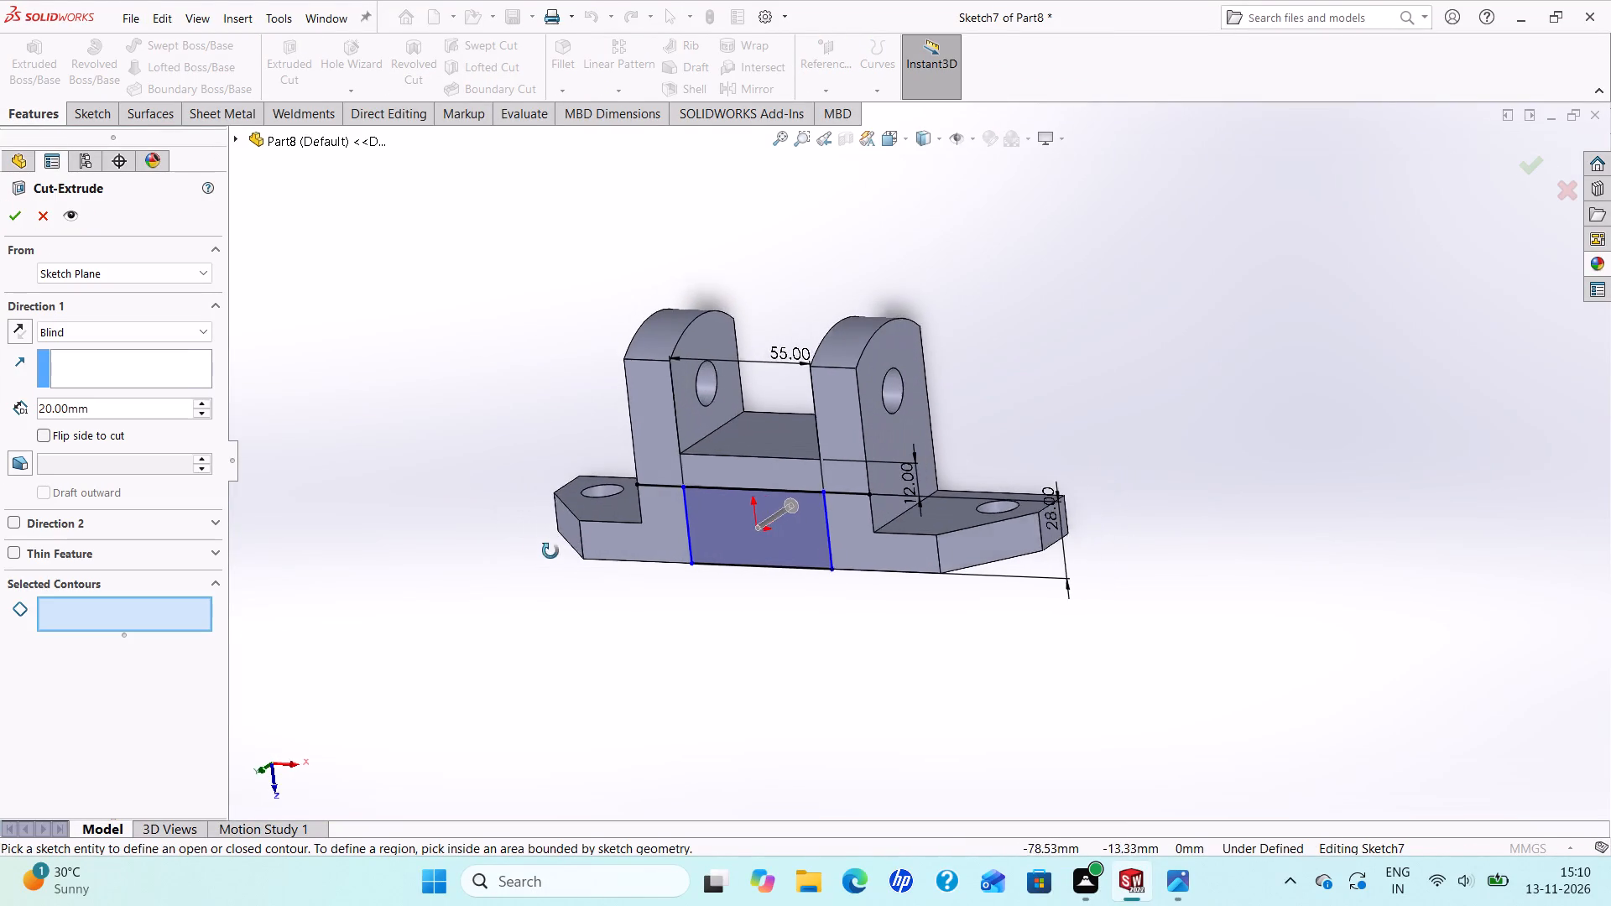
pyautogui.moveTo(550, 551); pyautogui.dragTo(534, 539, button='middle')
pyautogui.click(12, 221)
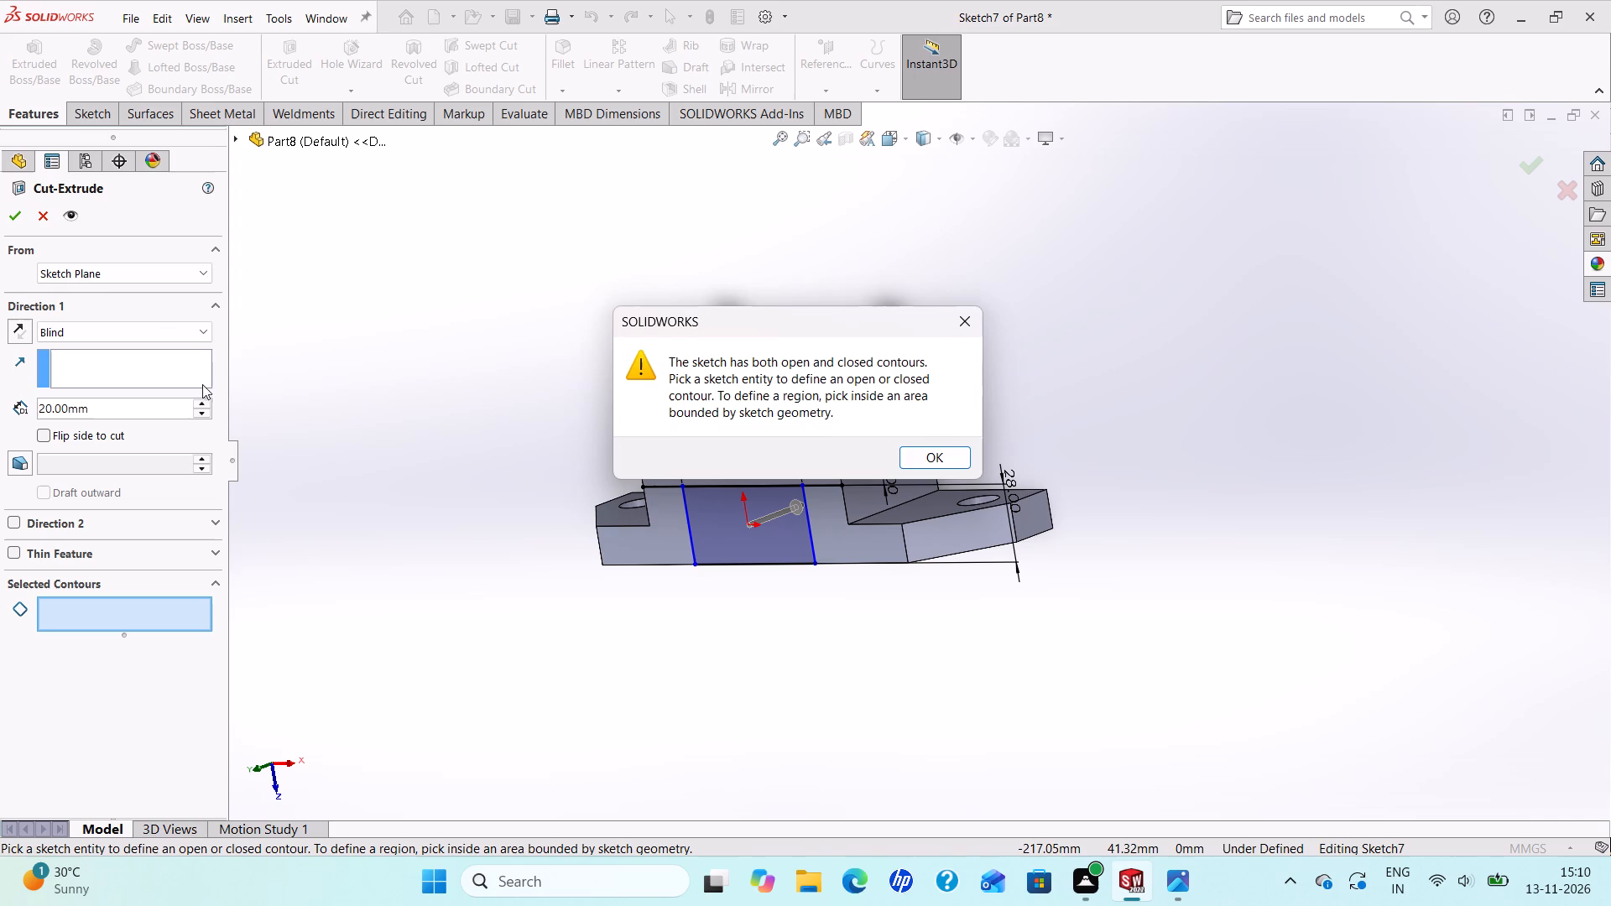
pyautogui.click(932, 449)
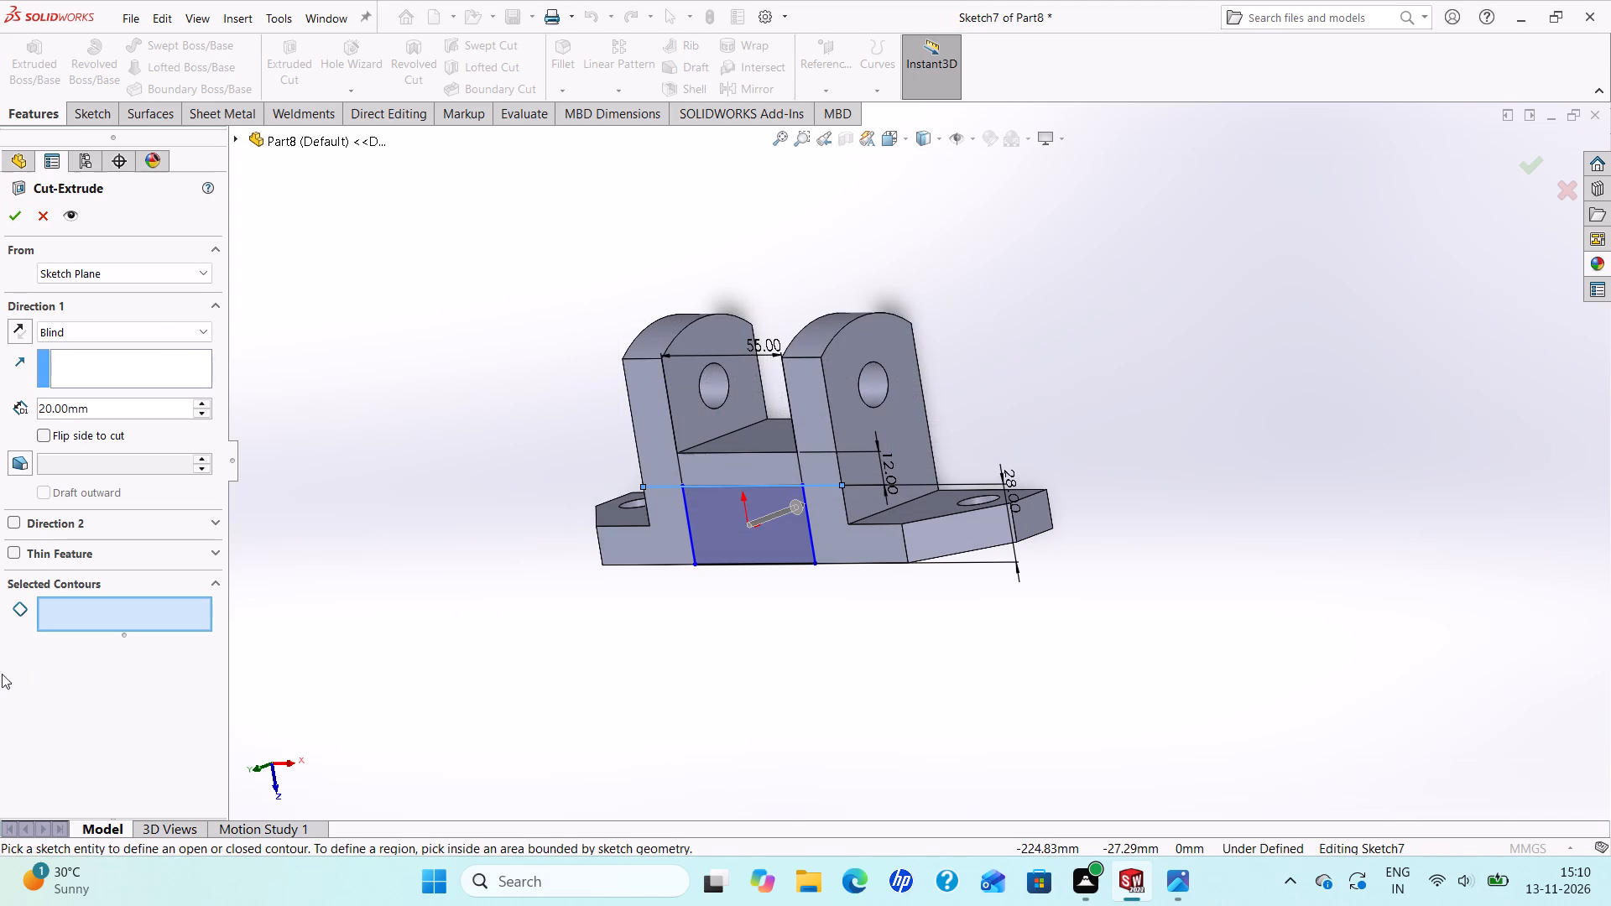
pyautogui.click(128, 620)
pyautogui.click(756, 544)
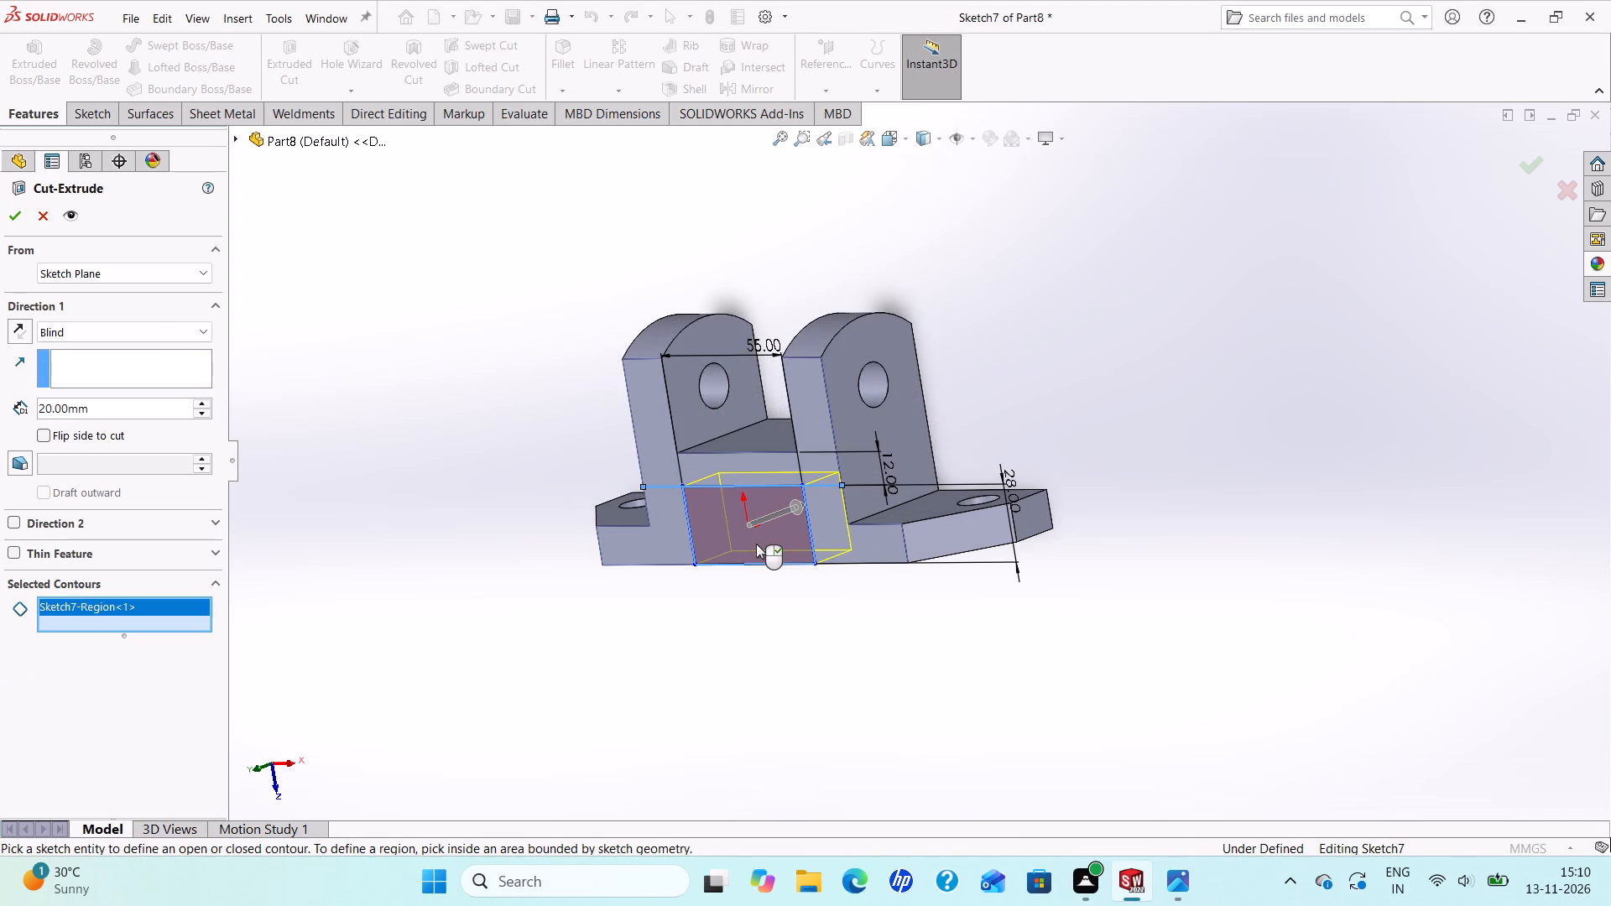
pyautogui.click(19, 217)
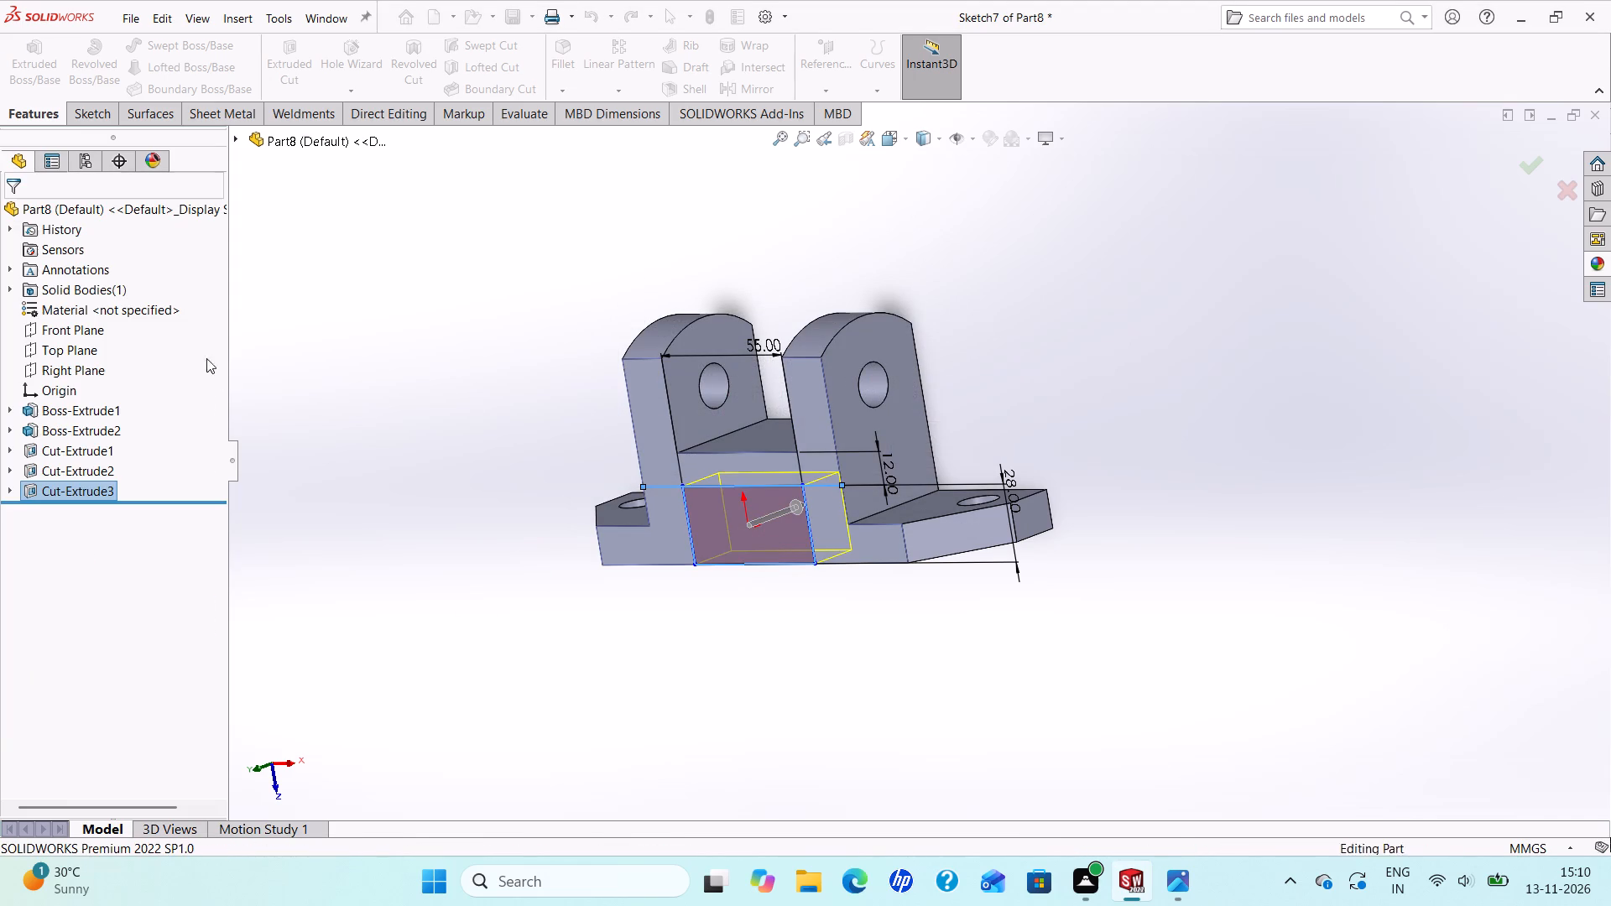
# Examine the new pocket beneath the bridge between the lugs from the front, underside and back of the bracket.
pyautogui.moveTo(359, 460); pyautogui.dragTo(443, 286, button='middle')
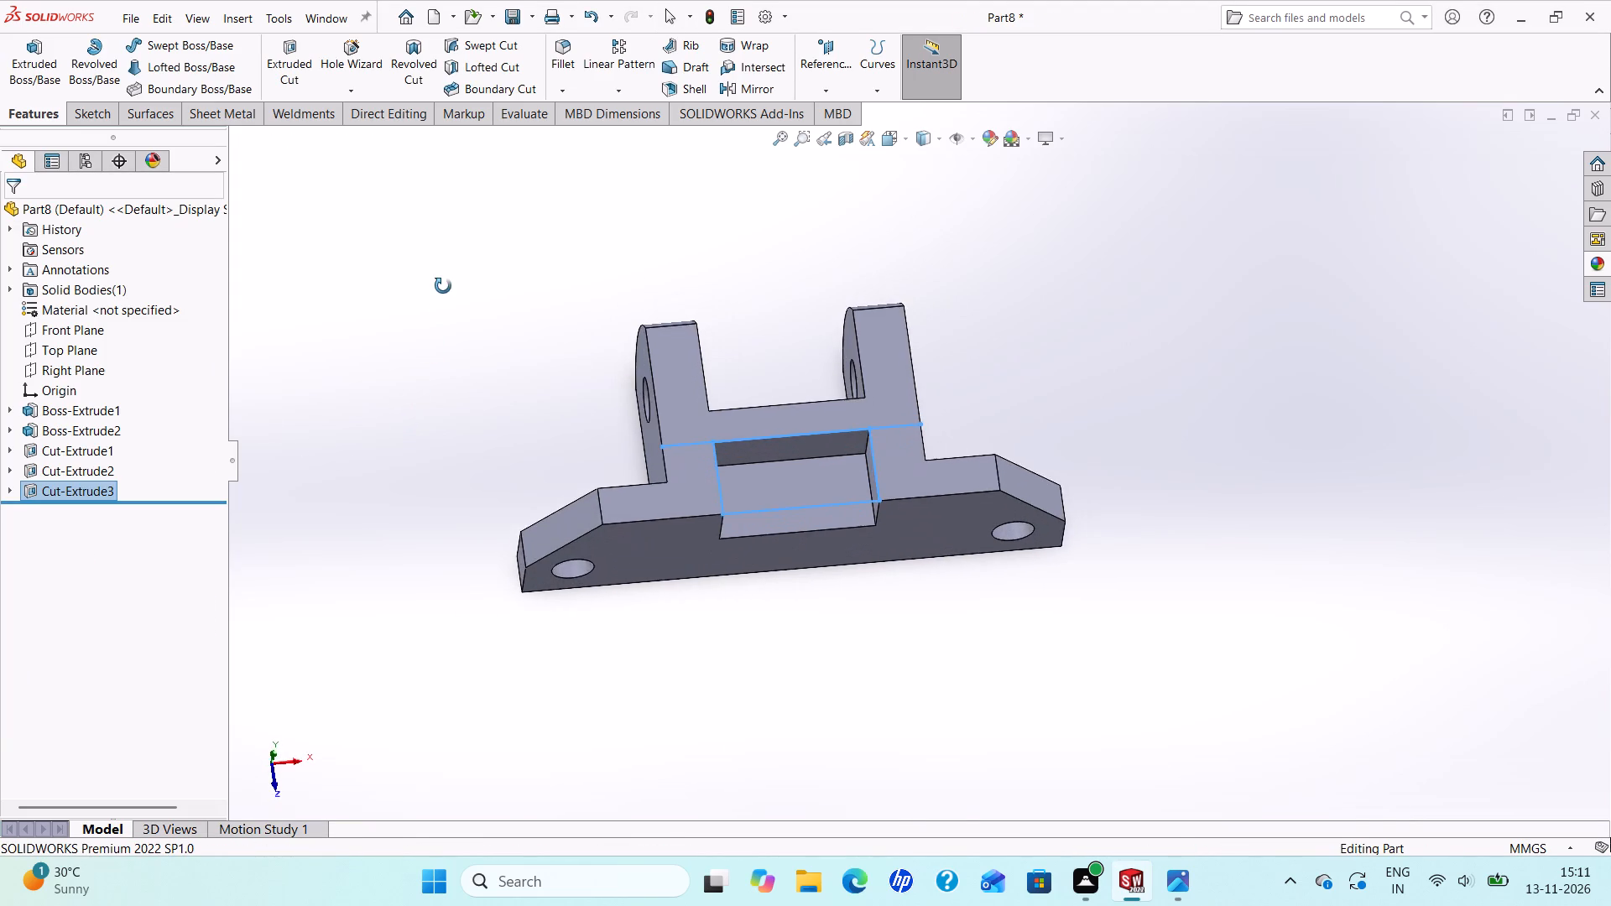
pyautogui.moveTo(443, 286); pyautogui.dragTo(451, 387, button='middle')
pyautogui.press('Escape')
pyautogui.moveTo(674, 463); pyautogui.dragTo(615, 398, button='middle')
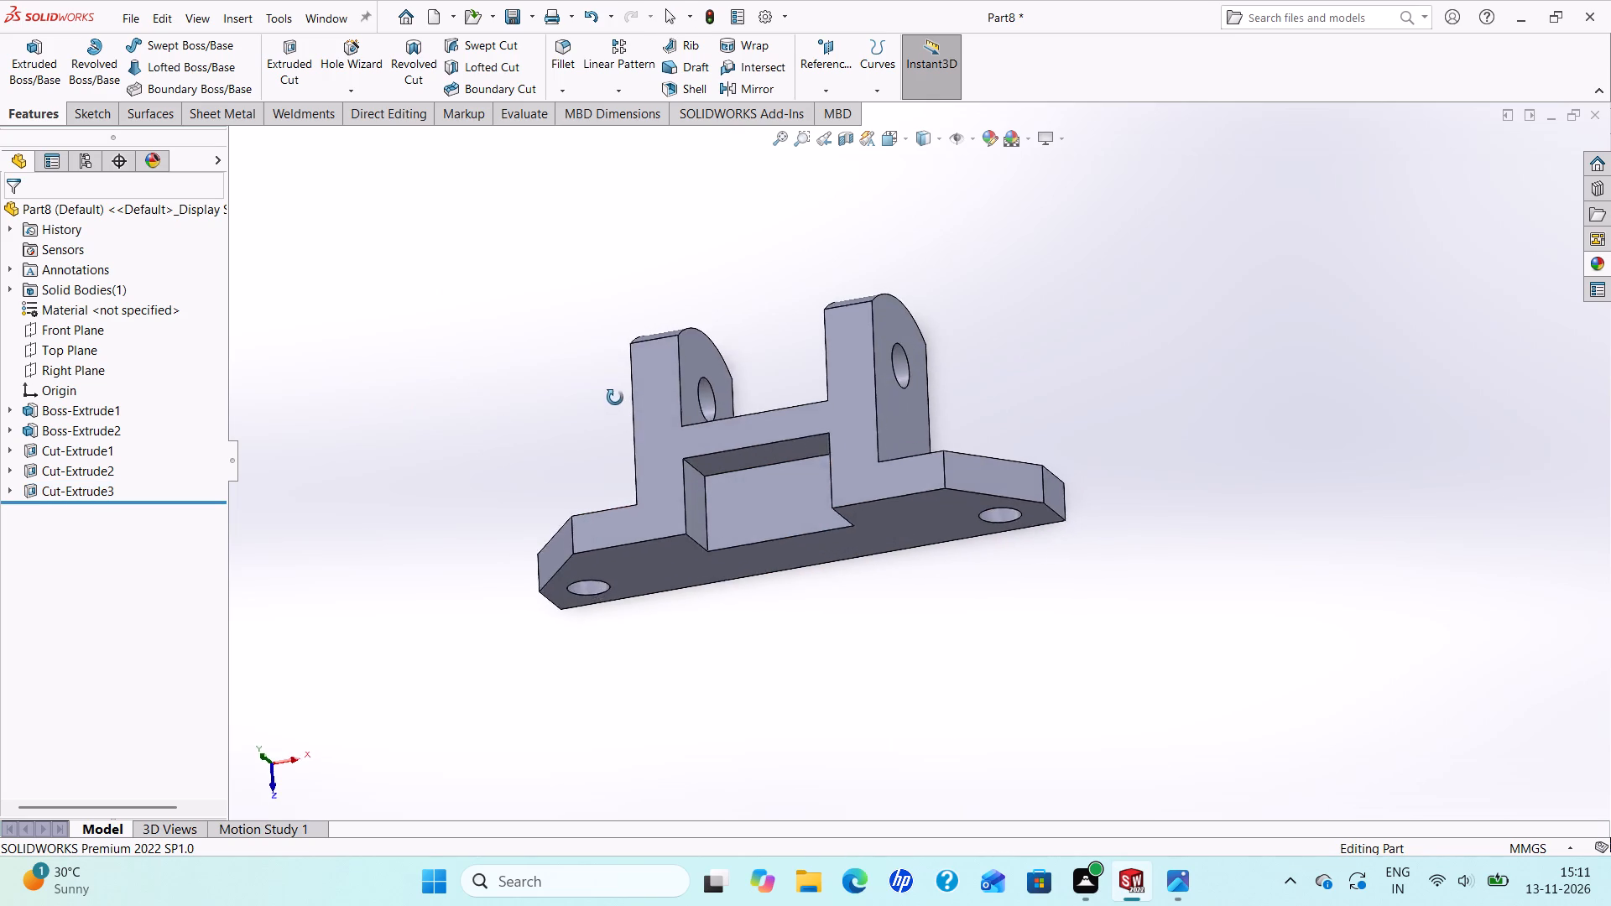
pyautogui.moveTo(615, 398); pyautogui.dragTo(693, 582, button='middle')
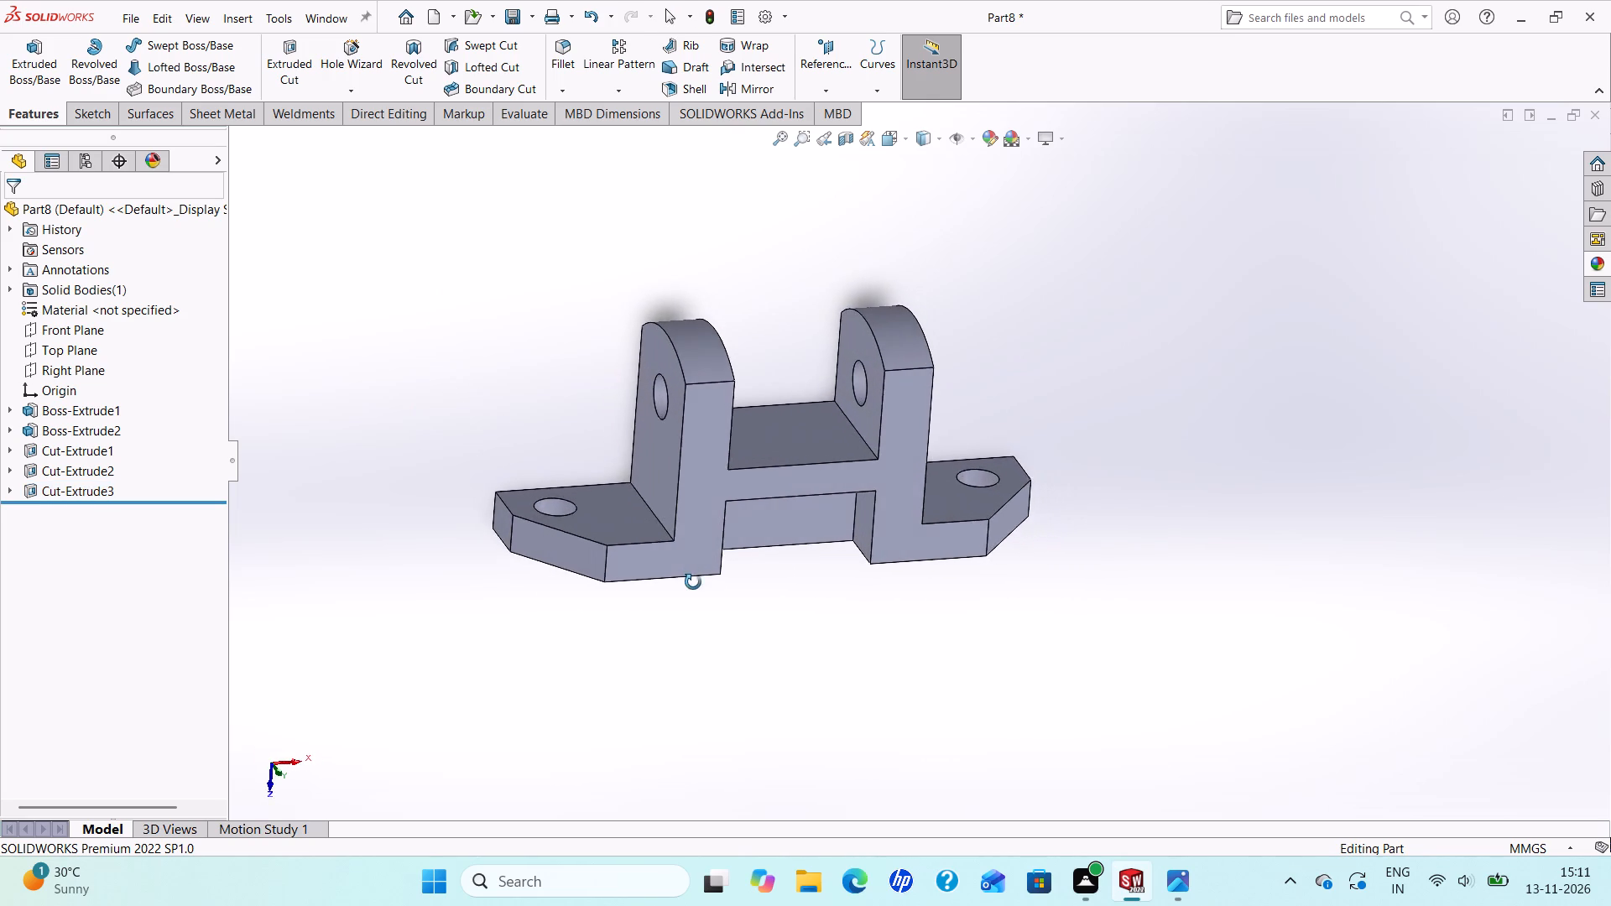
pyautogui.moveTo(693, 582); pyautogui.dragTo(962, 604, button='middle')
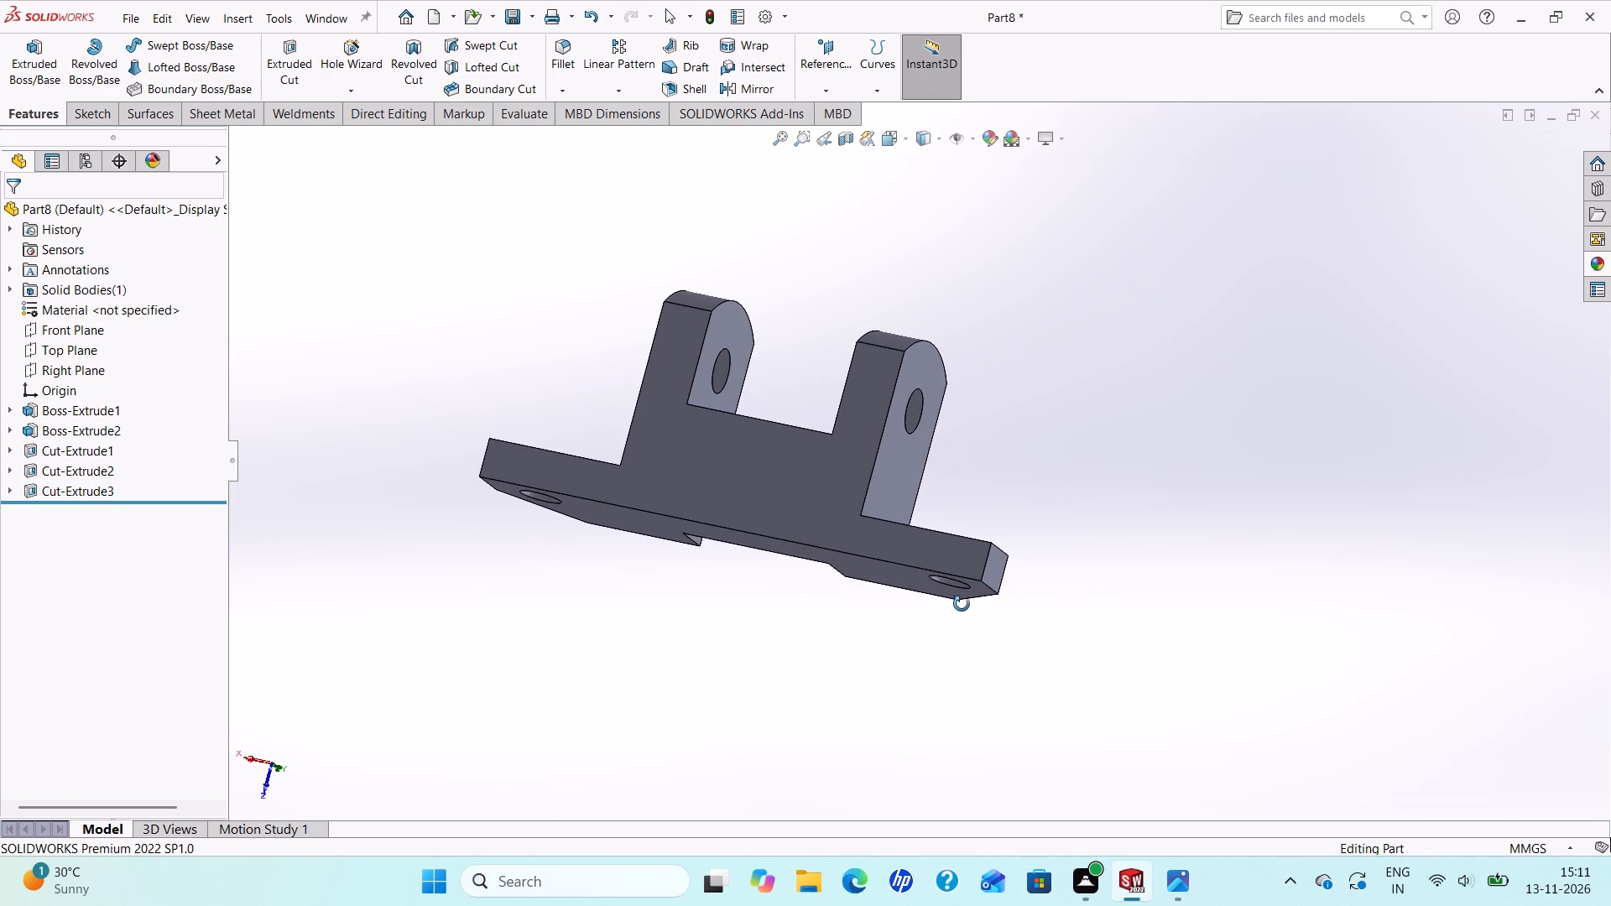
pyautogui.moveTo(962, 604); pyautogui.dragTo(676, 500, button='middle')
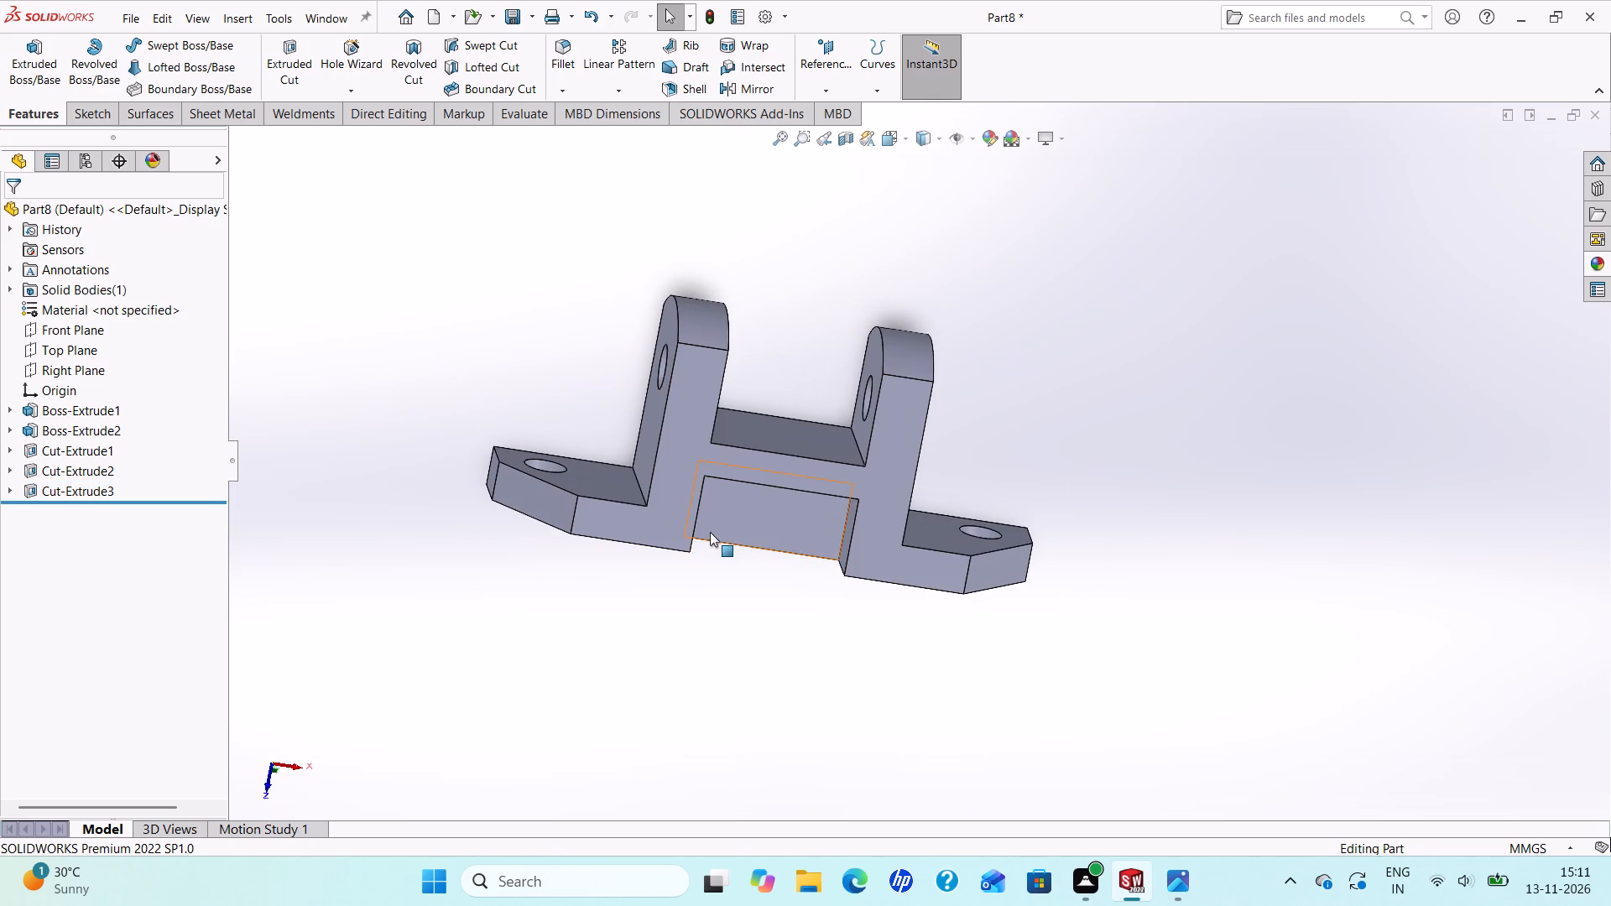
pyautogui.scroll(1, 710, 532)
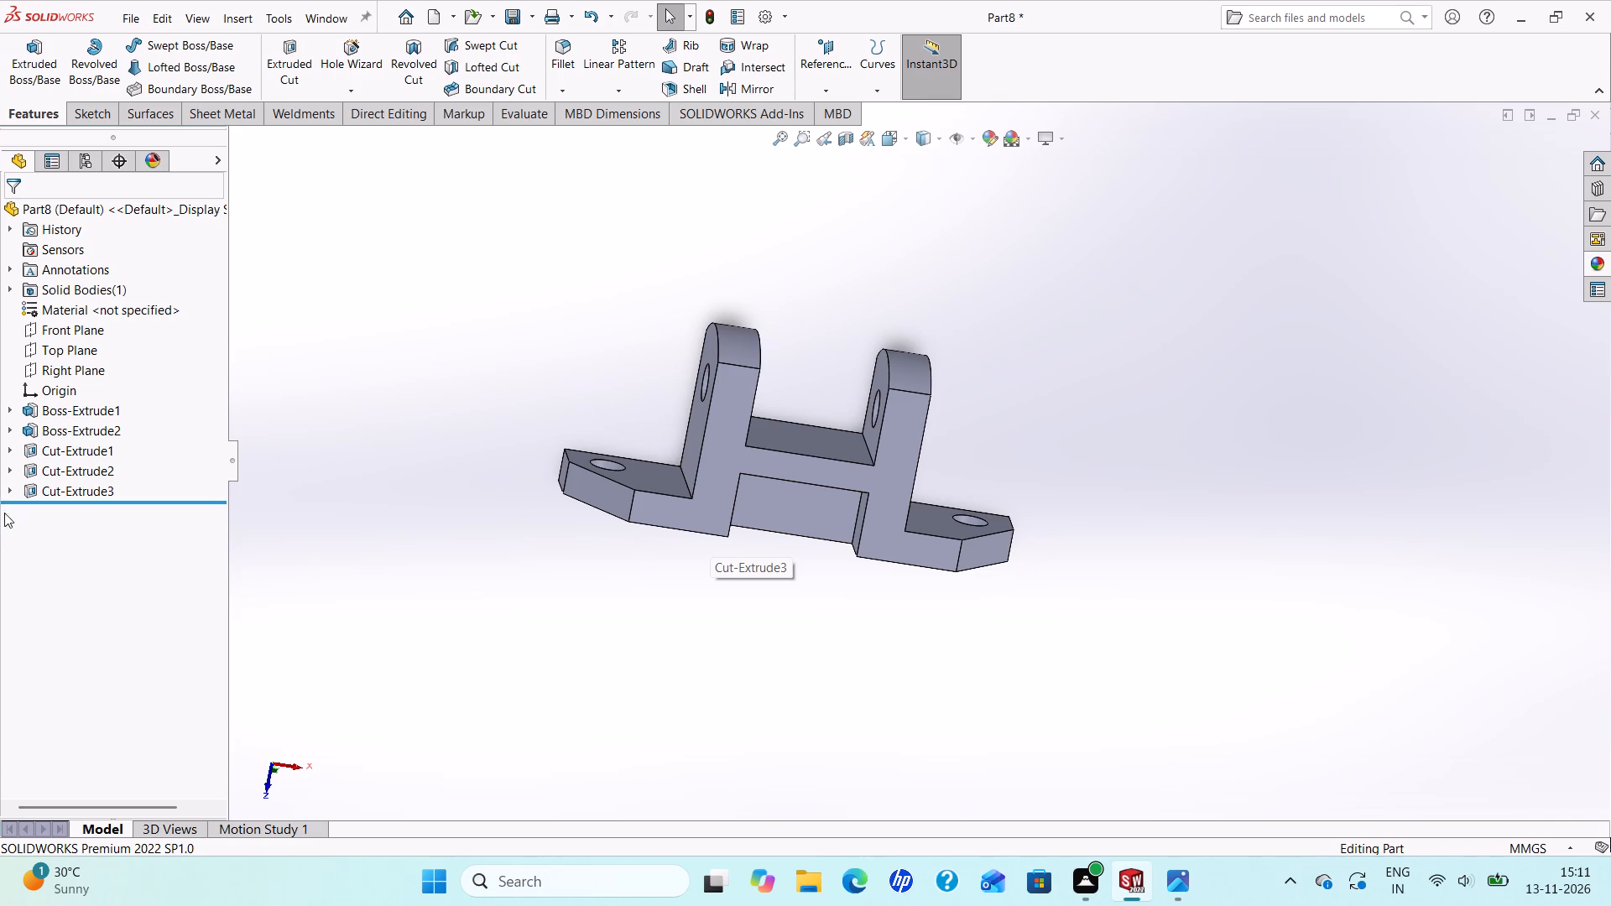
# Cut-extrude the existing 55 x 28 mm rectangle region from a reversed 50 mm offset, blind 20 mm in the reversed direction, for the opposite pocket.
pyautogui.click(10, 492)
pyautogui.click(105, 513)
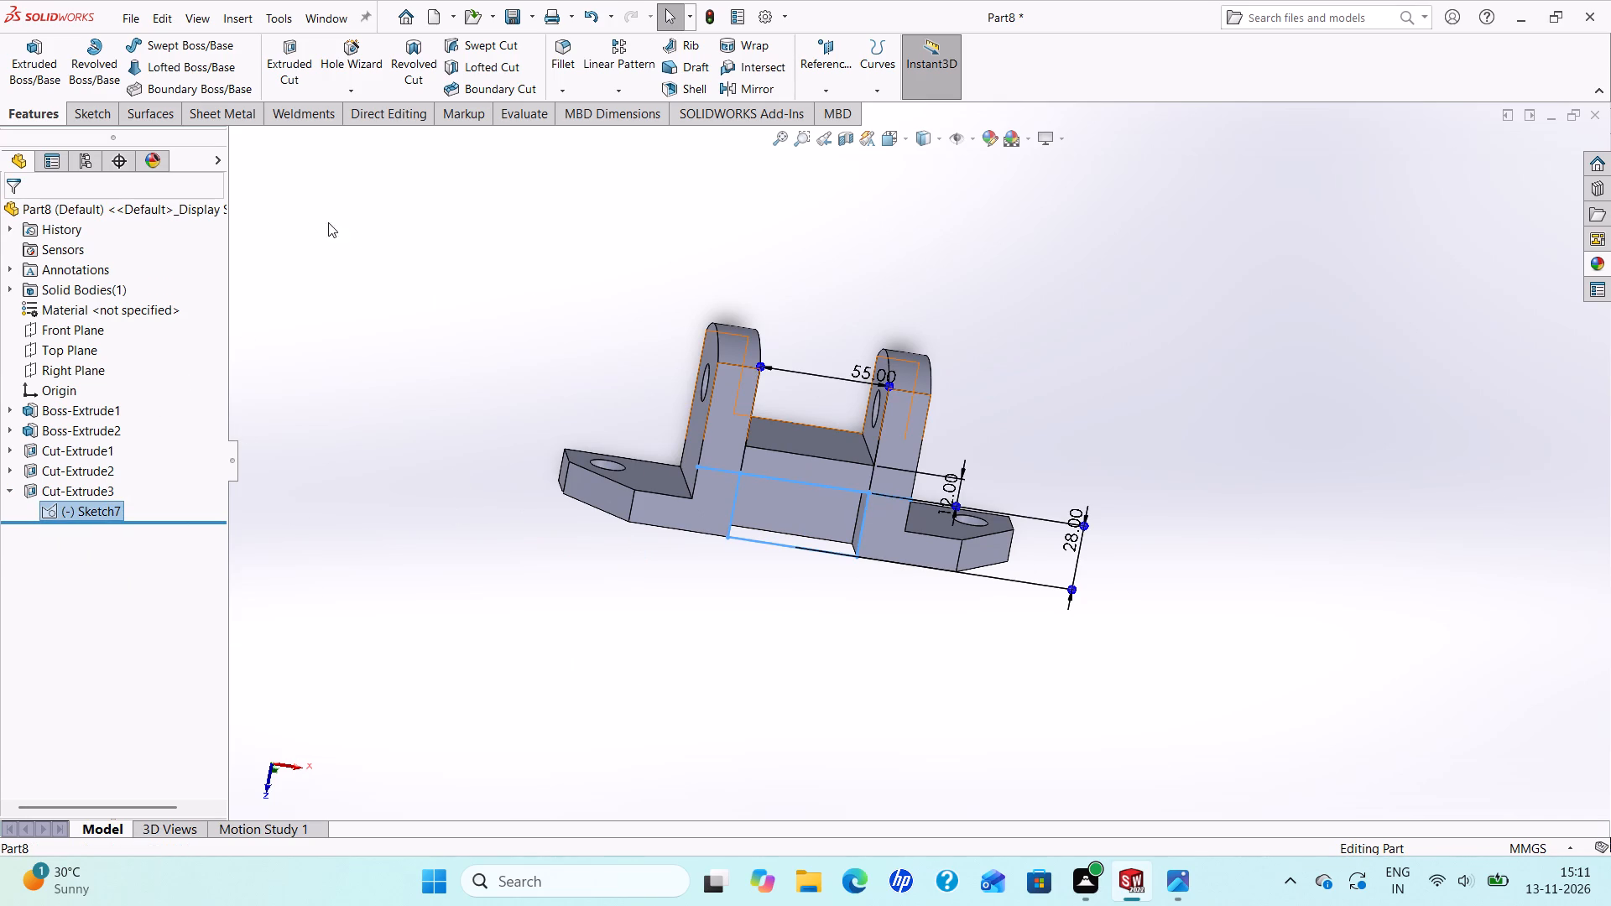
pyautogui.click(279, 71)
pyautogui.moveTo(512, 494); pyautogui.dragTo(476, 446, button='middle')
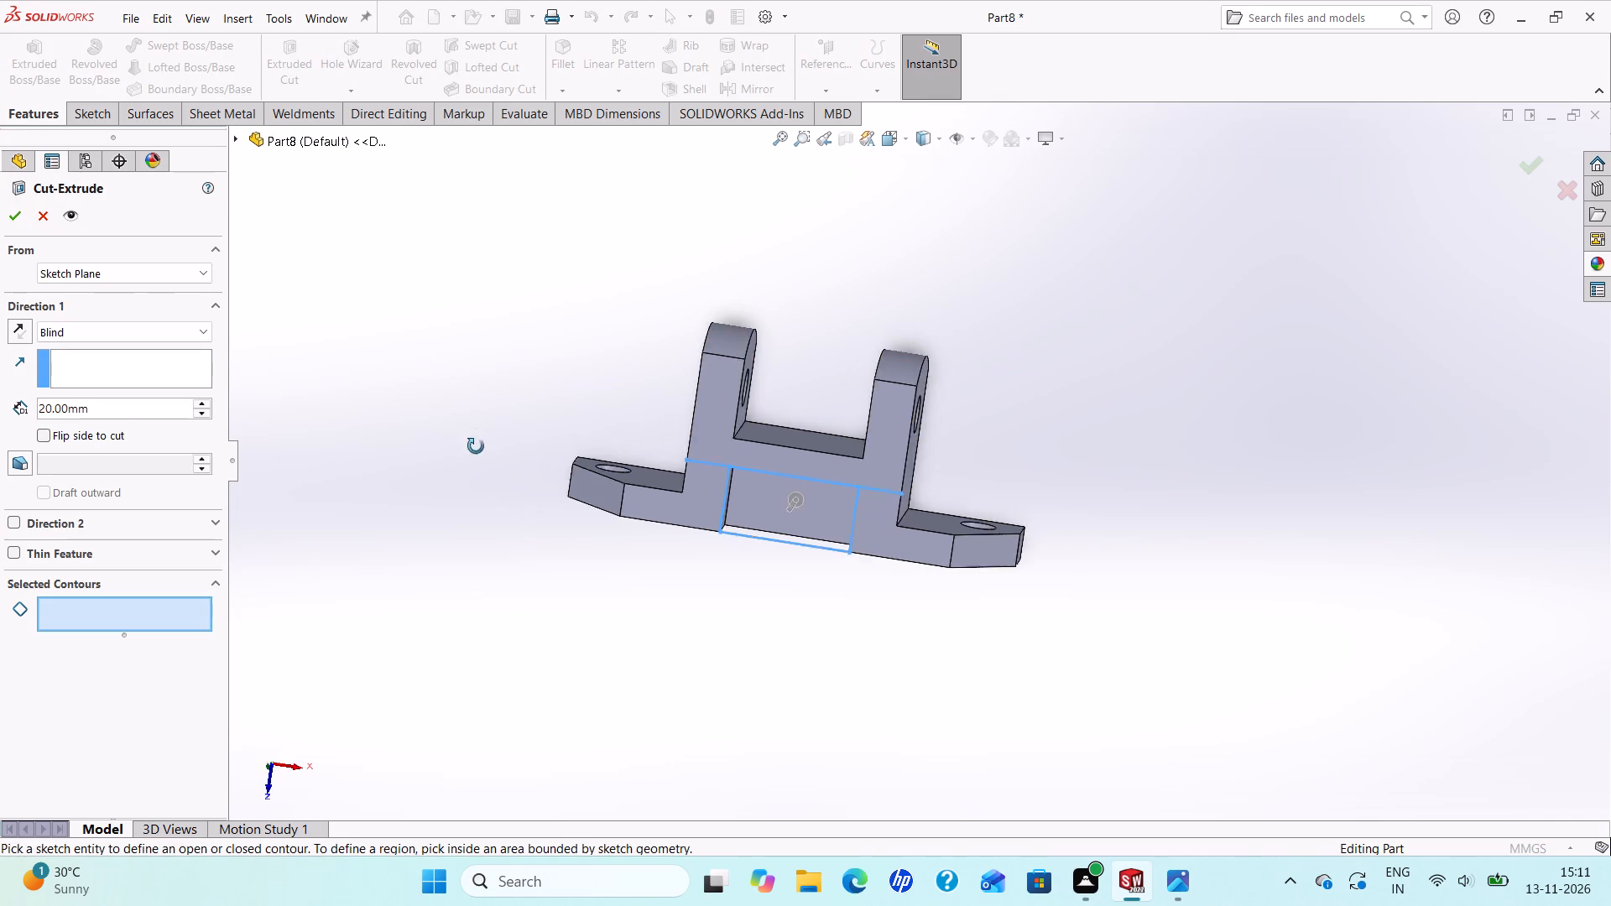
pyautogui.moveTo(476, 446); pyautogui.dragTo(451, 386, button='middle')
pyautogui.scroll(-1, 459, 413)
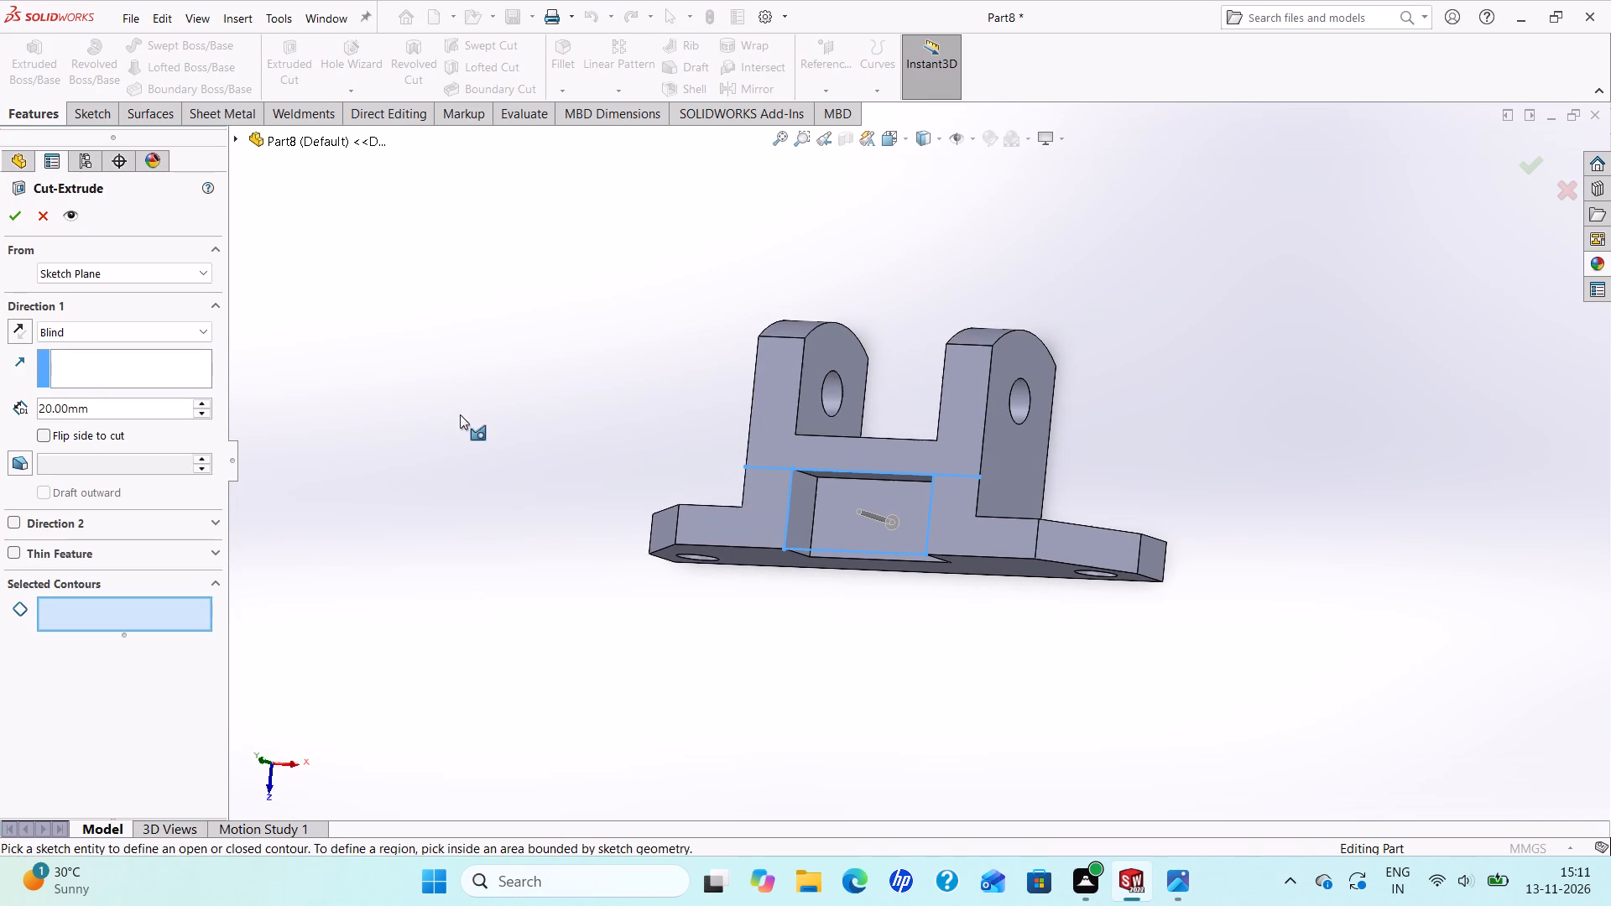
pyautogui.click(79, 612)
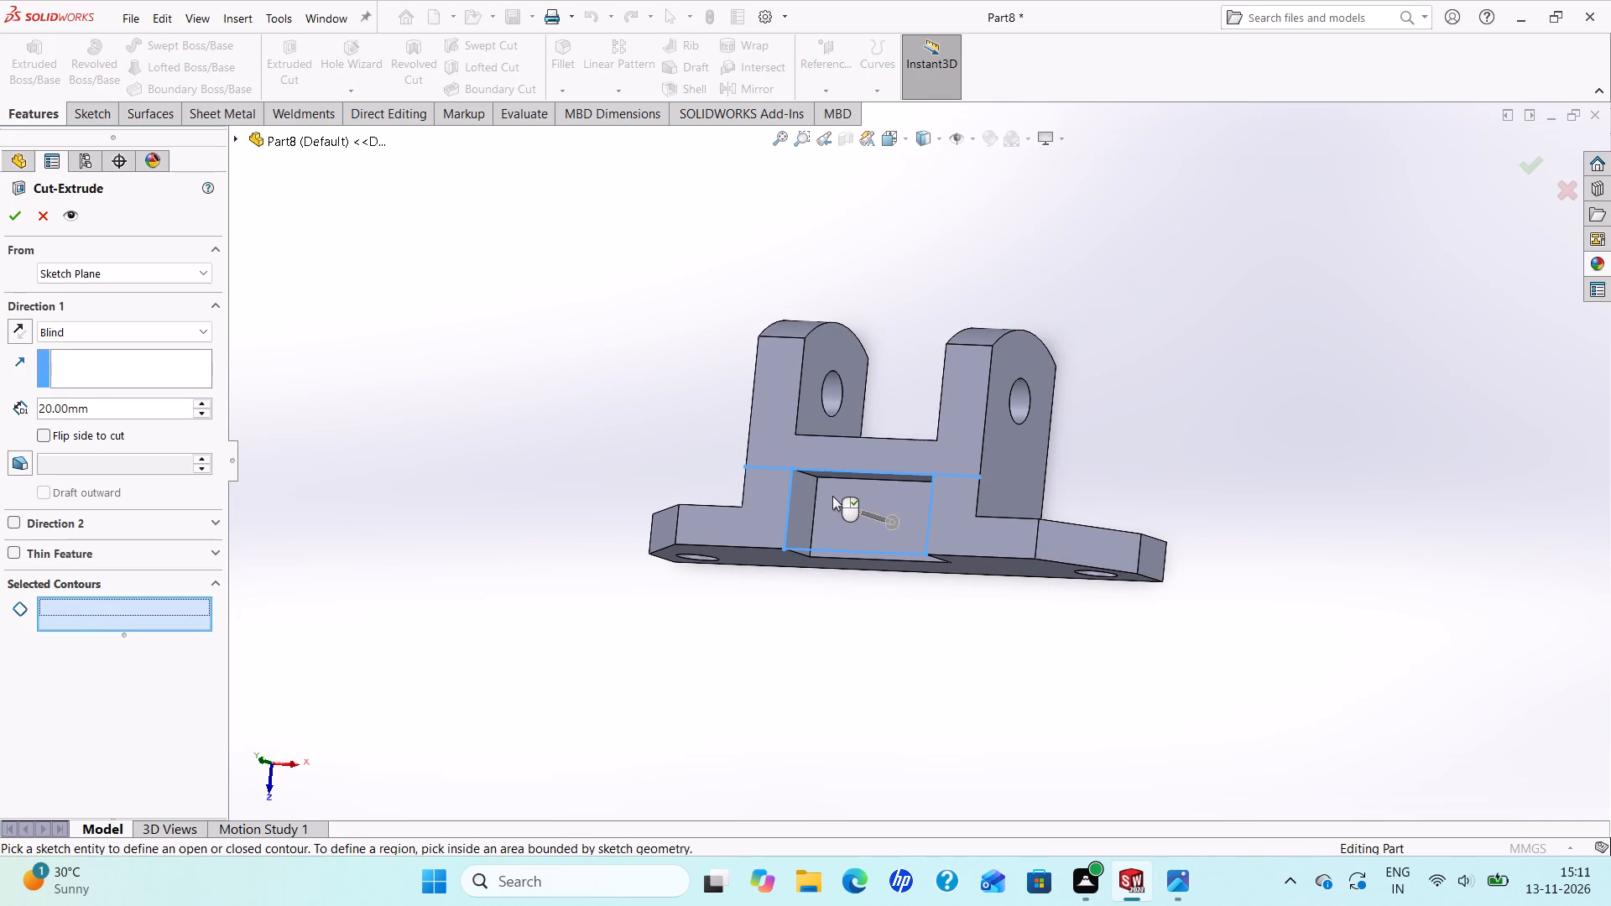
pyautogui.click(826, 512)
pyautogui.moveTo(739, 628); pyautogui.dragTo(834, 499, button='middle')
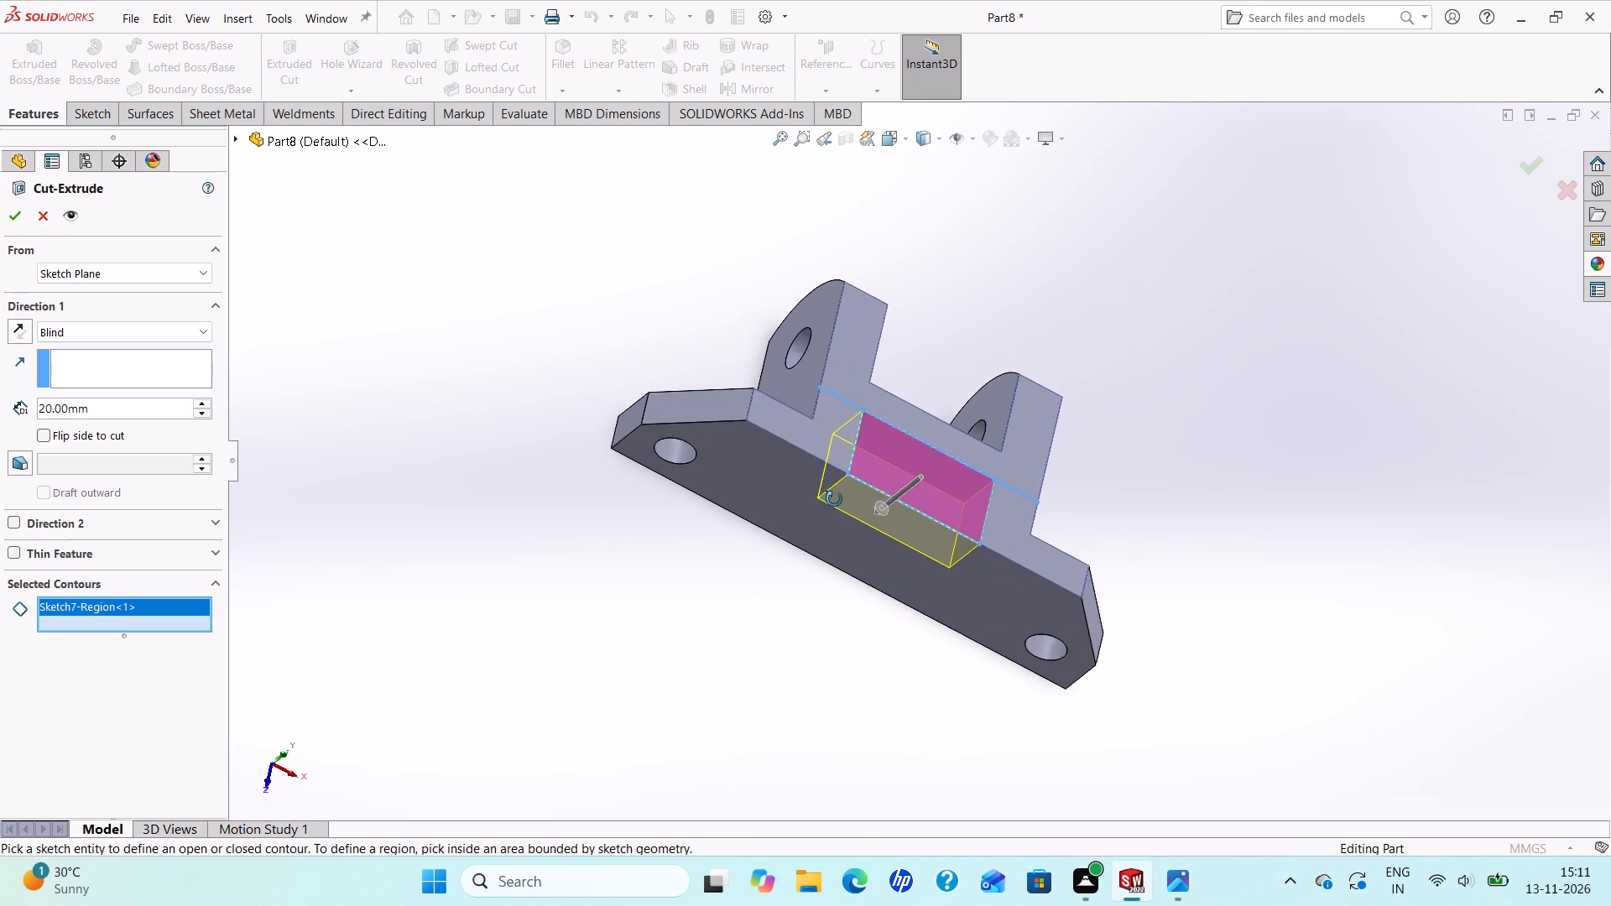
pyautogui.moveTo(834, 499); pyautogui.dragTo(832, 499, button='middle')
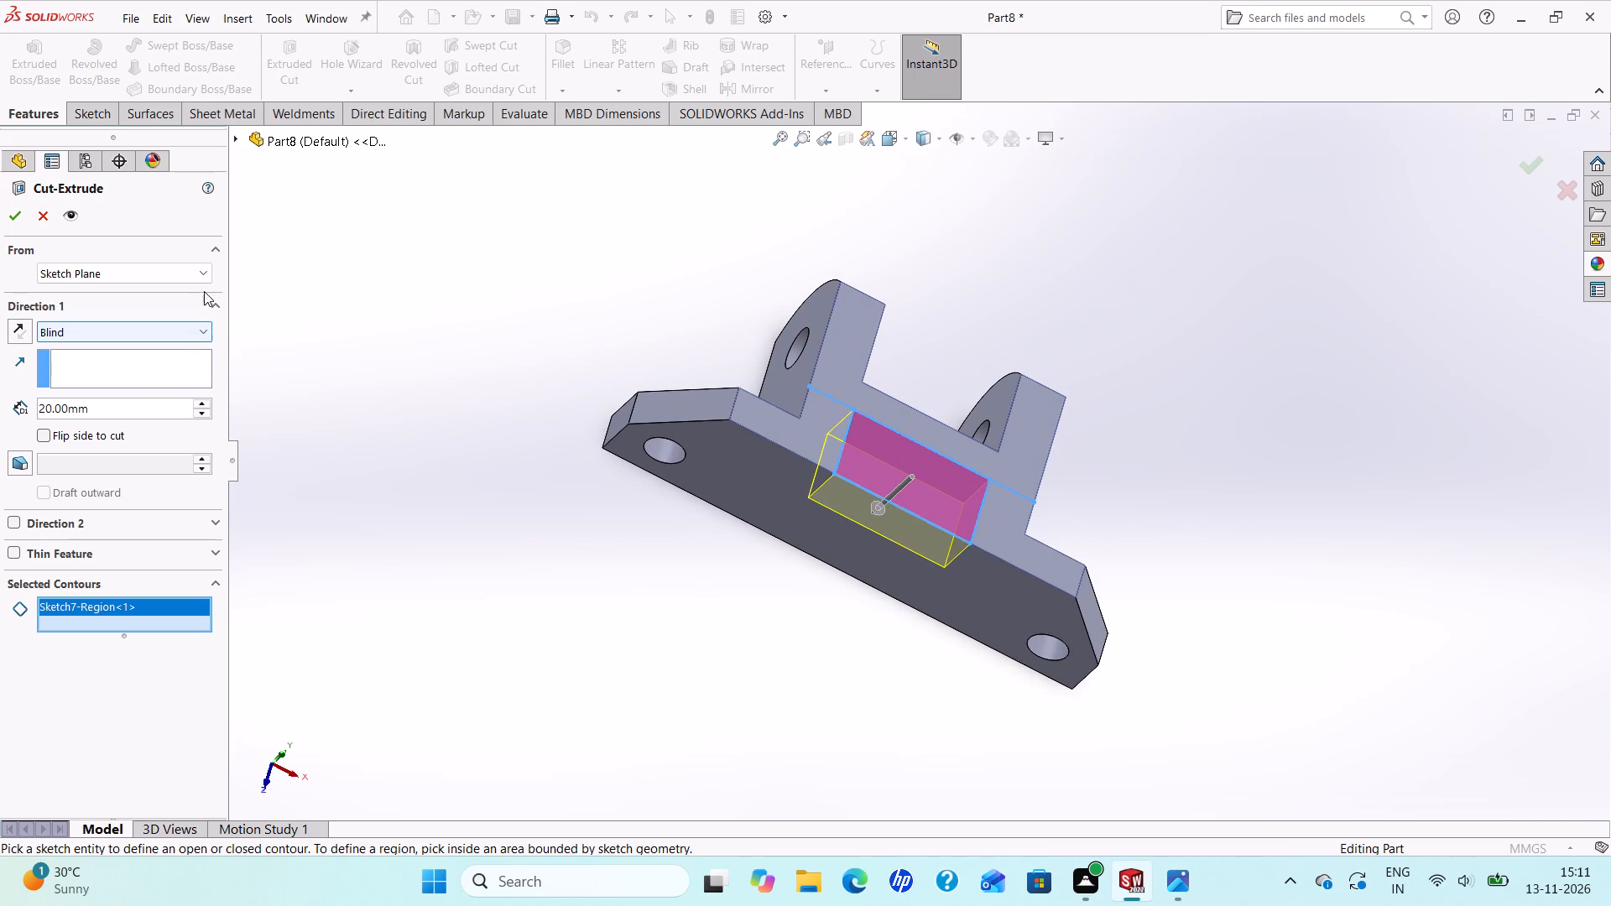
pyautogui.click(199, 276)
pyautogui.click(78, 329)
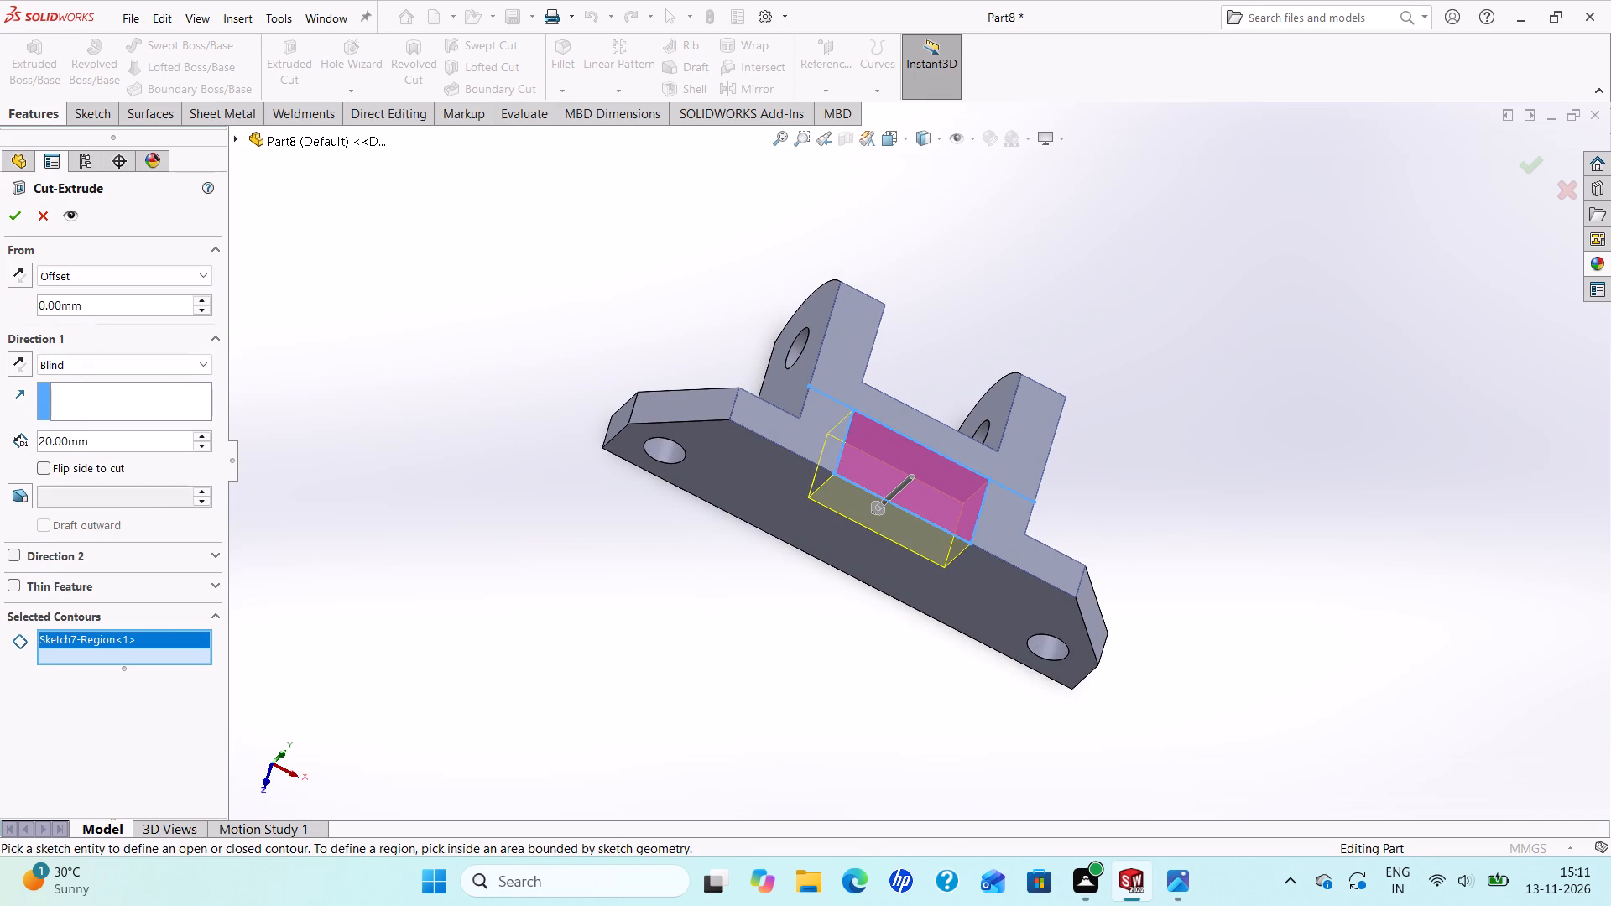
pyautogui.moveTo(90, 305); pyautogui.dragTo(0, 338)
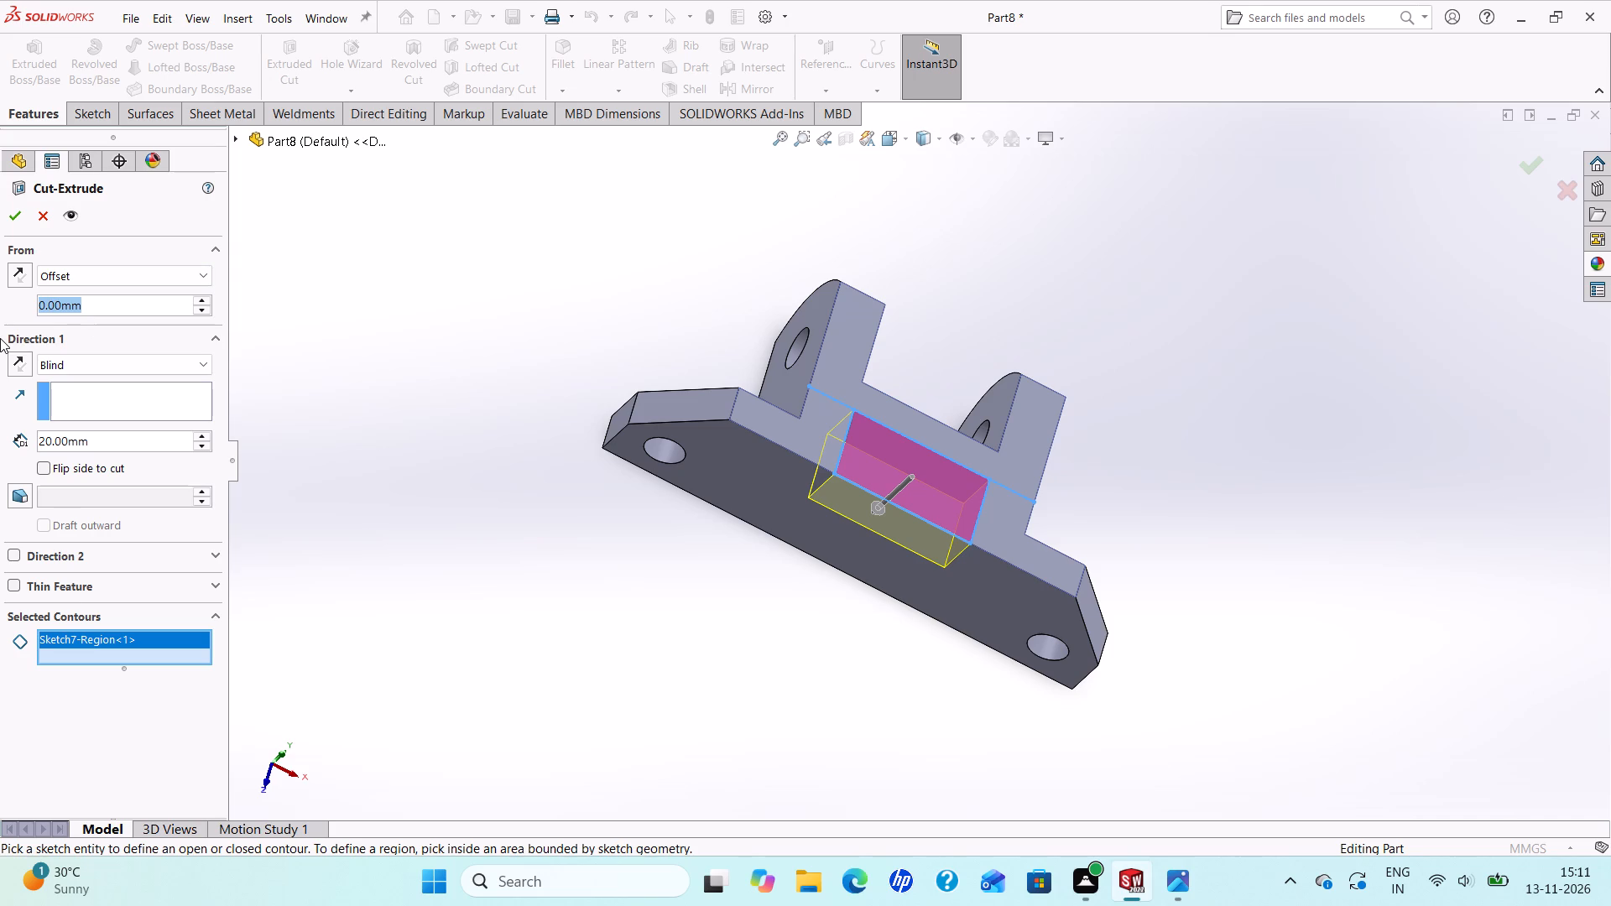
pyautogui.write('50')
pyautogui.press('Return')
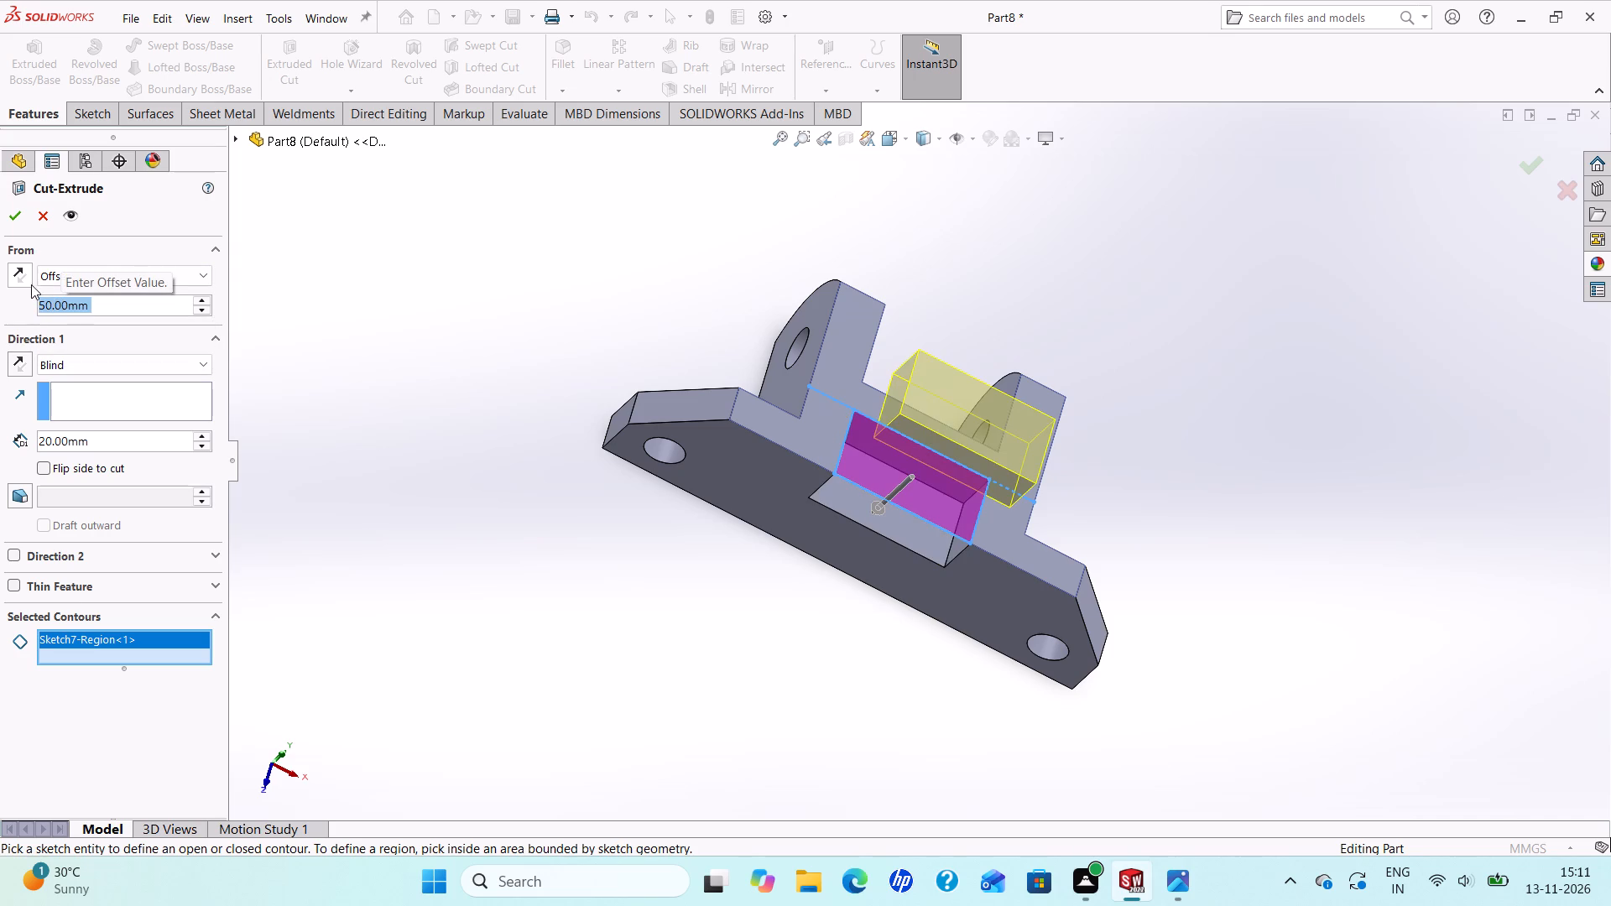
pyautogui.moveTo(636, 402); pyautogui.dragTo(733, 577, button='middle')
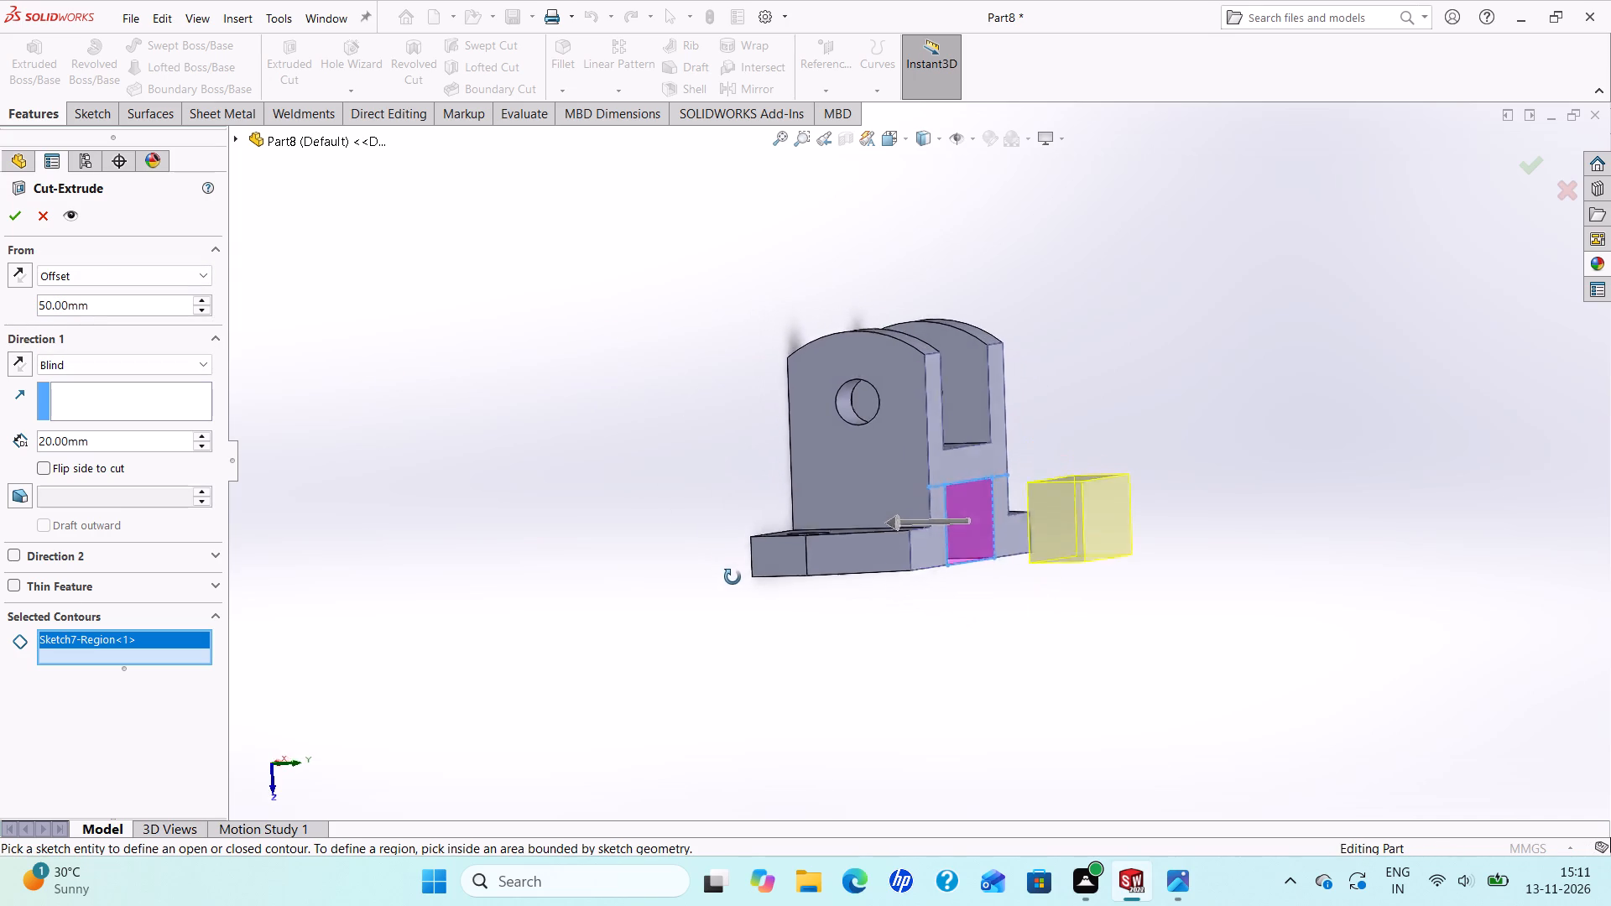
pyautogui.moveTo(733, 577); pyautogui.dragTo(750, 596, button='middle')
pyautogui.click(18, 274)
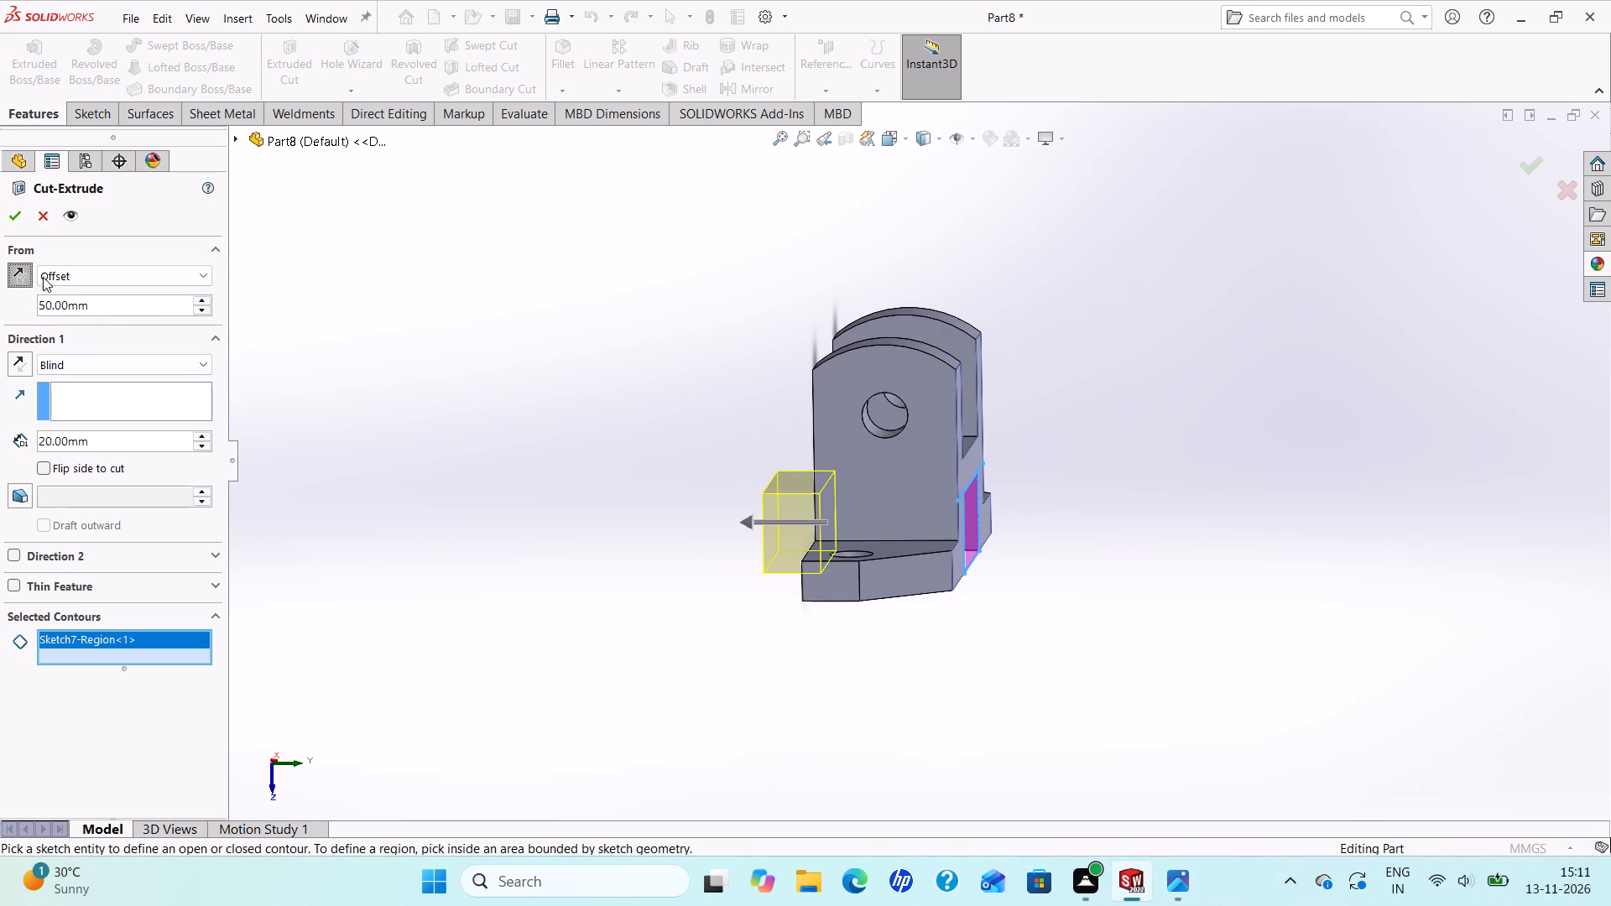
pyautogui.moveTo(201, 330); pyautogui.dragTo(382, 420, button='middle')
pyautogui.moveTo(562, 448); pyautogui.dragTo(578, 468, button='middle')
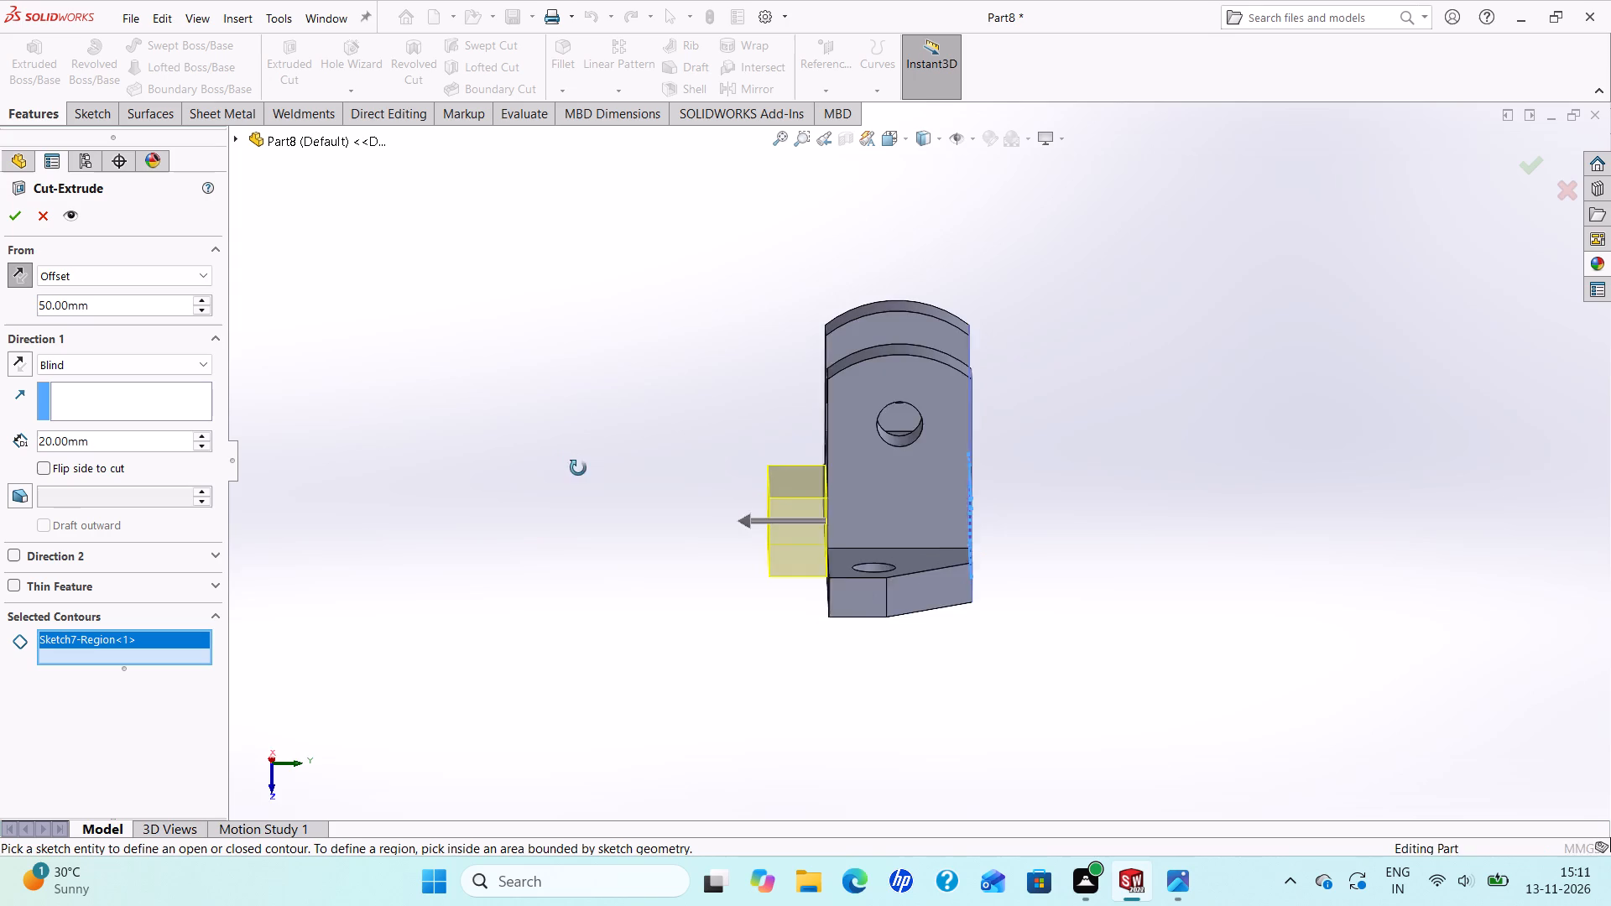
pyautogui.moveTo(578, 468); pyautogui.dragTo(609, 493, button='middle')
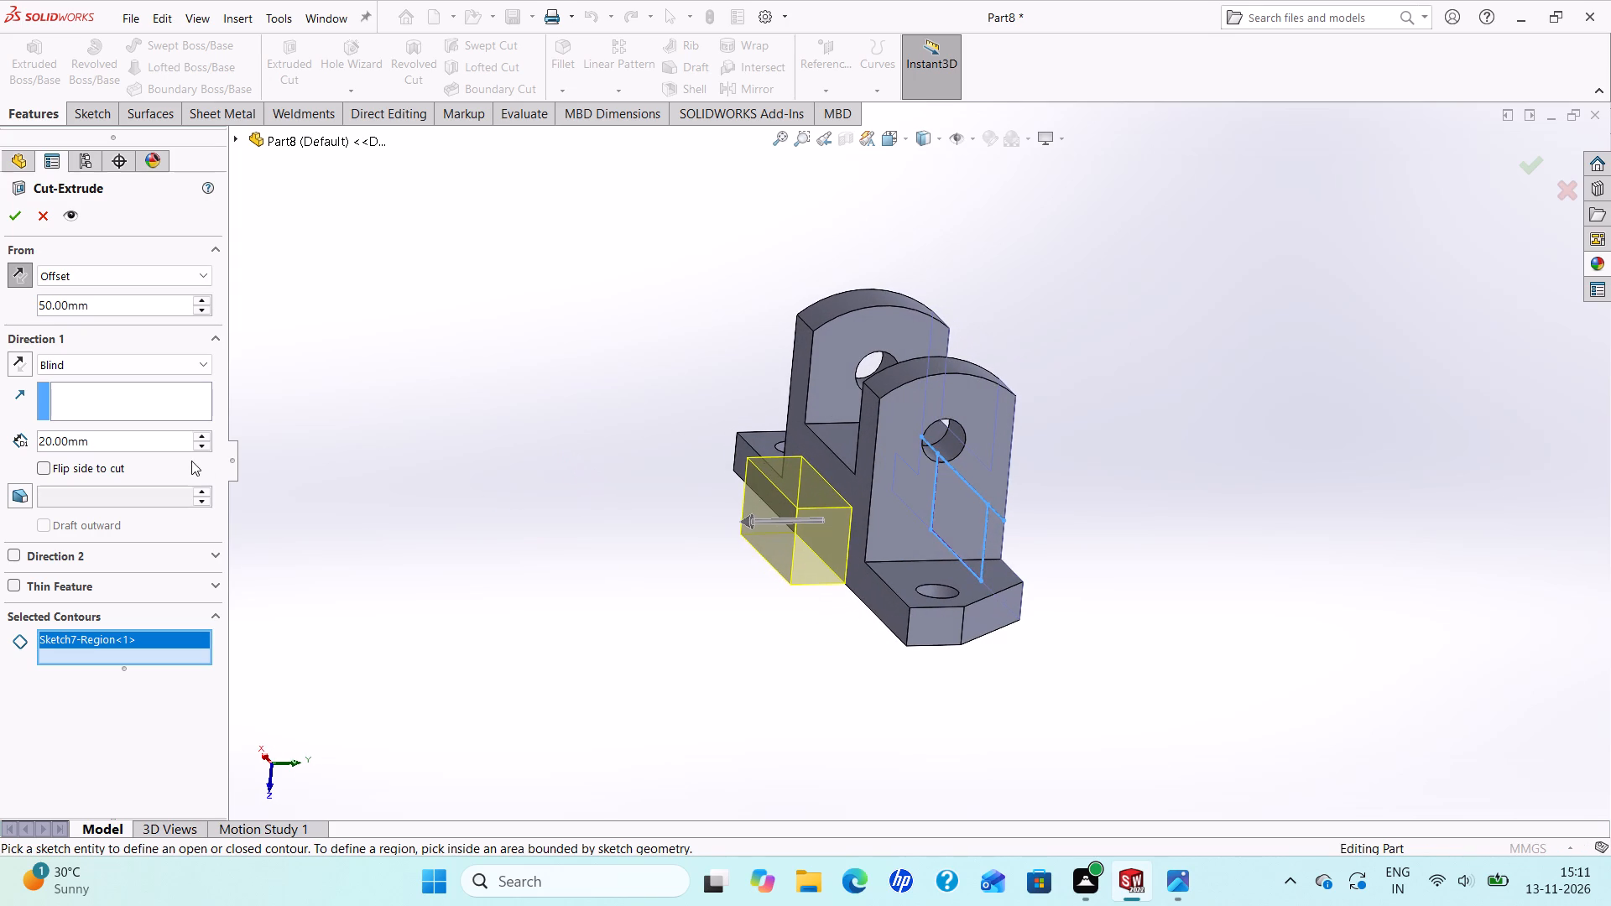
pyautogui.click(13, 367)
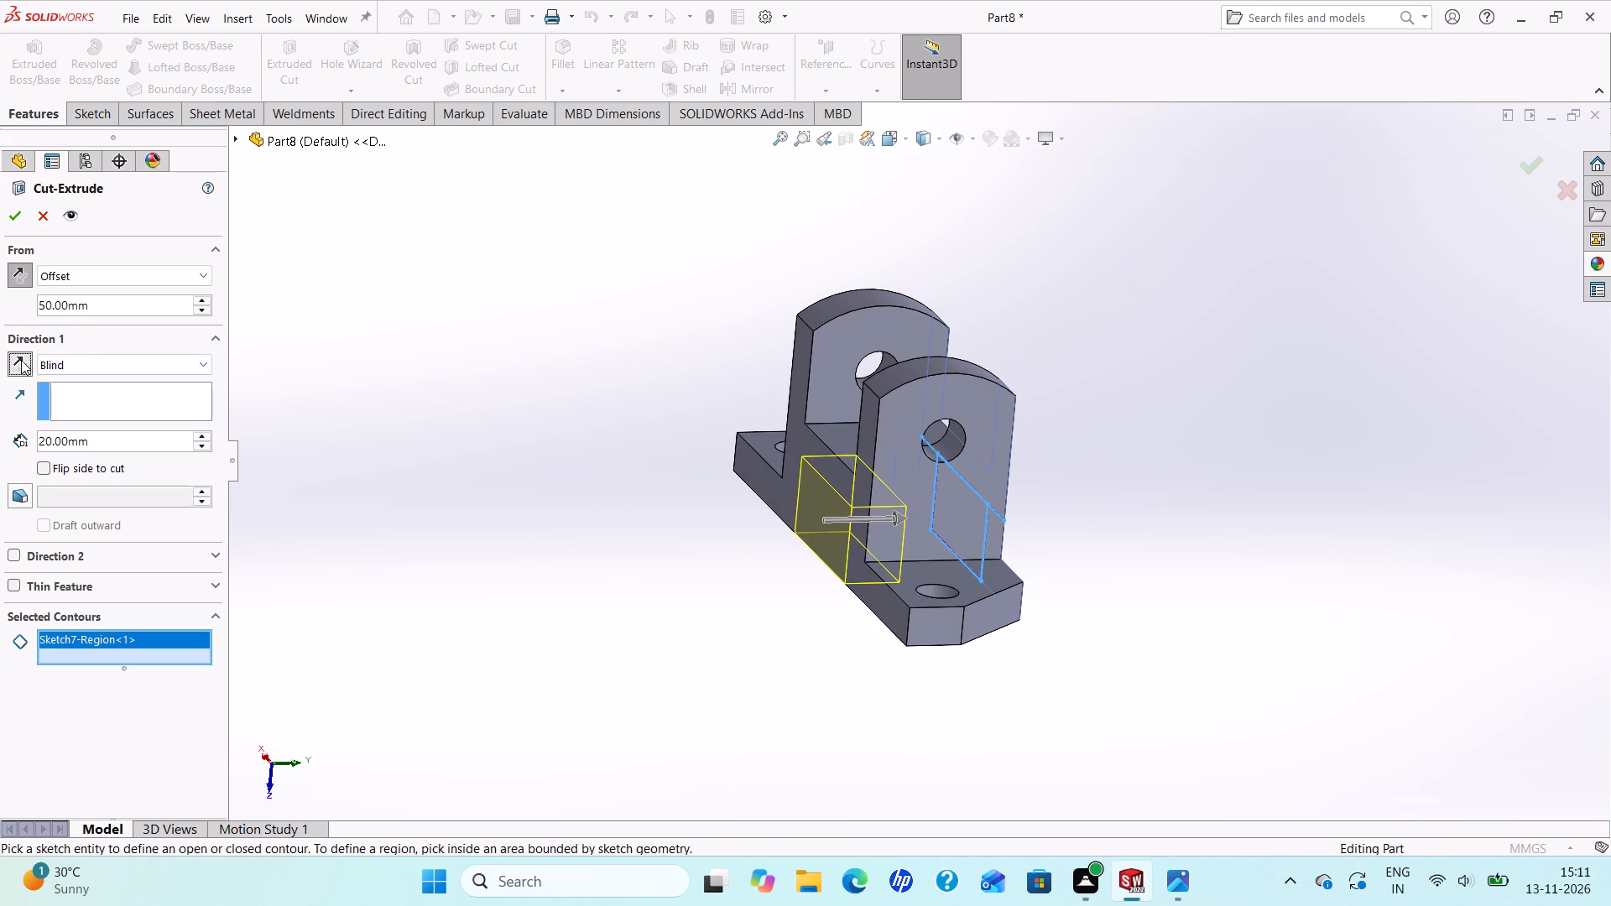
pyautogui.click(7, 212)
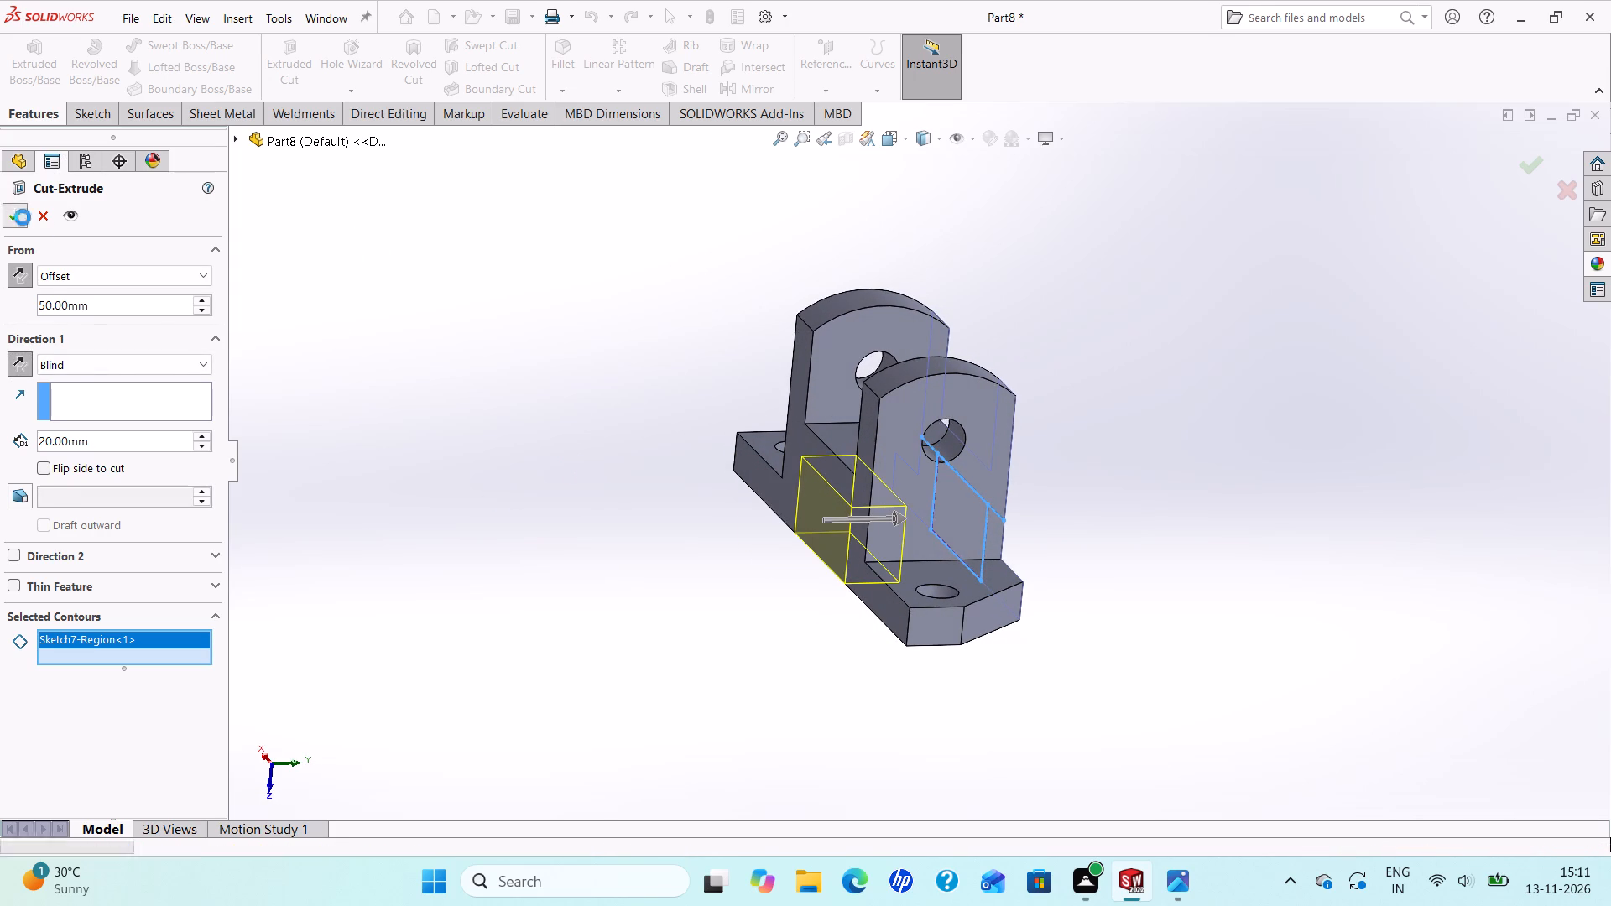
# Examine both pockets and the rib between them from the front, back and underside of the bracket.
pyautogui.moveTo(592, 497); pyautogui.dragTo(771, 476, button='middle')
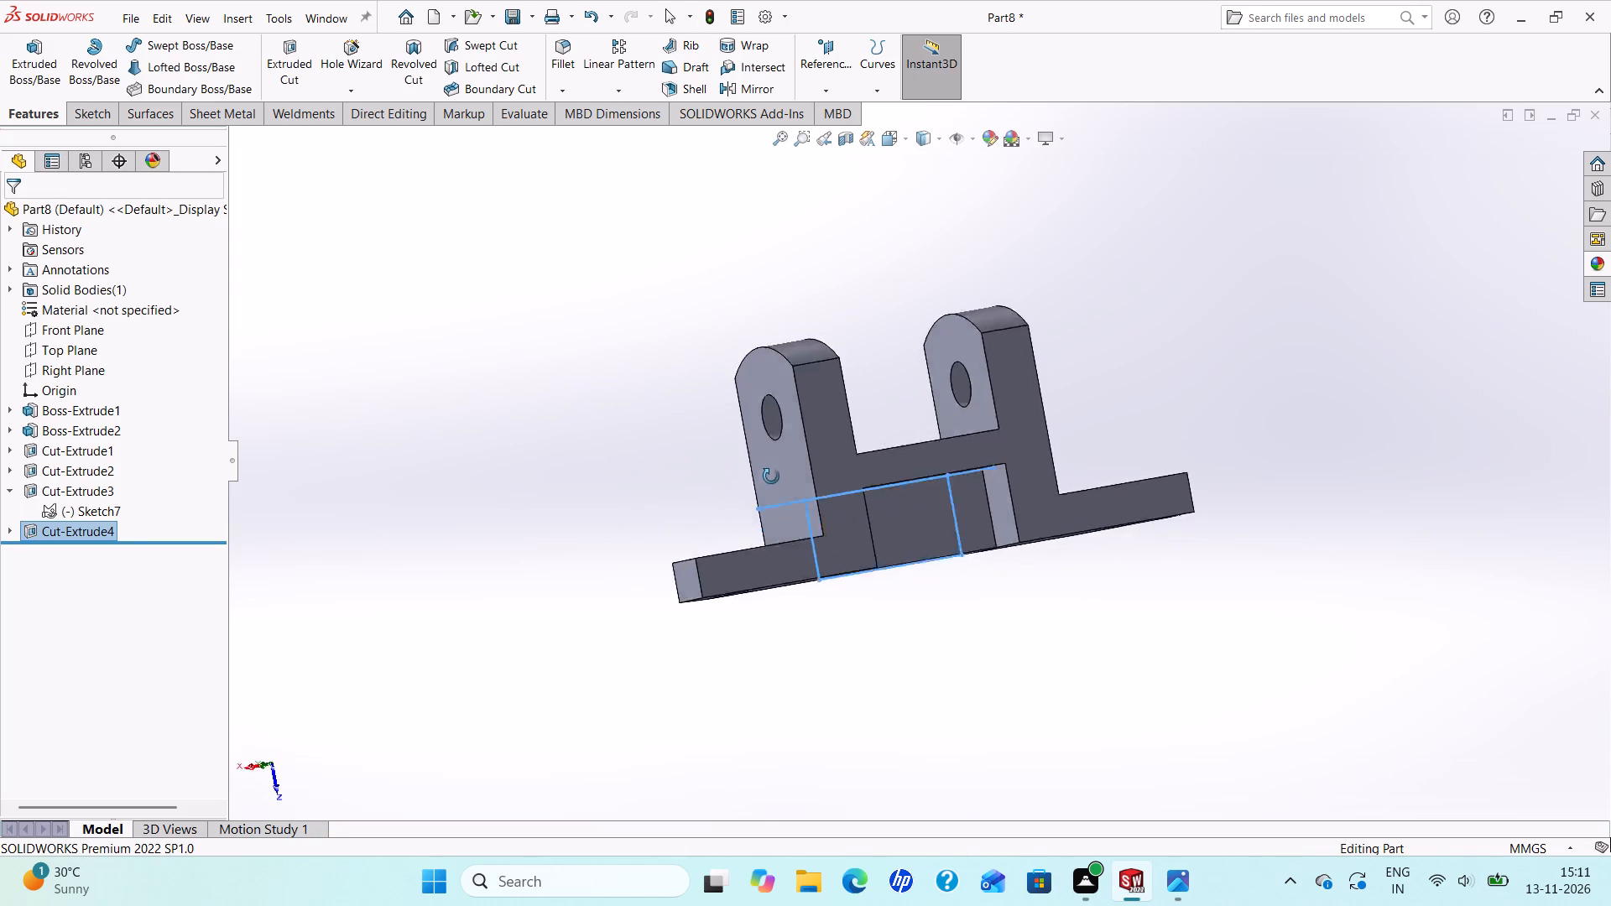
pyautogui.moveTo(771, 476); pyautogui.dragTo(522, 833, button='middle')
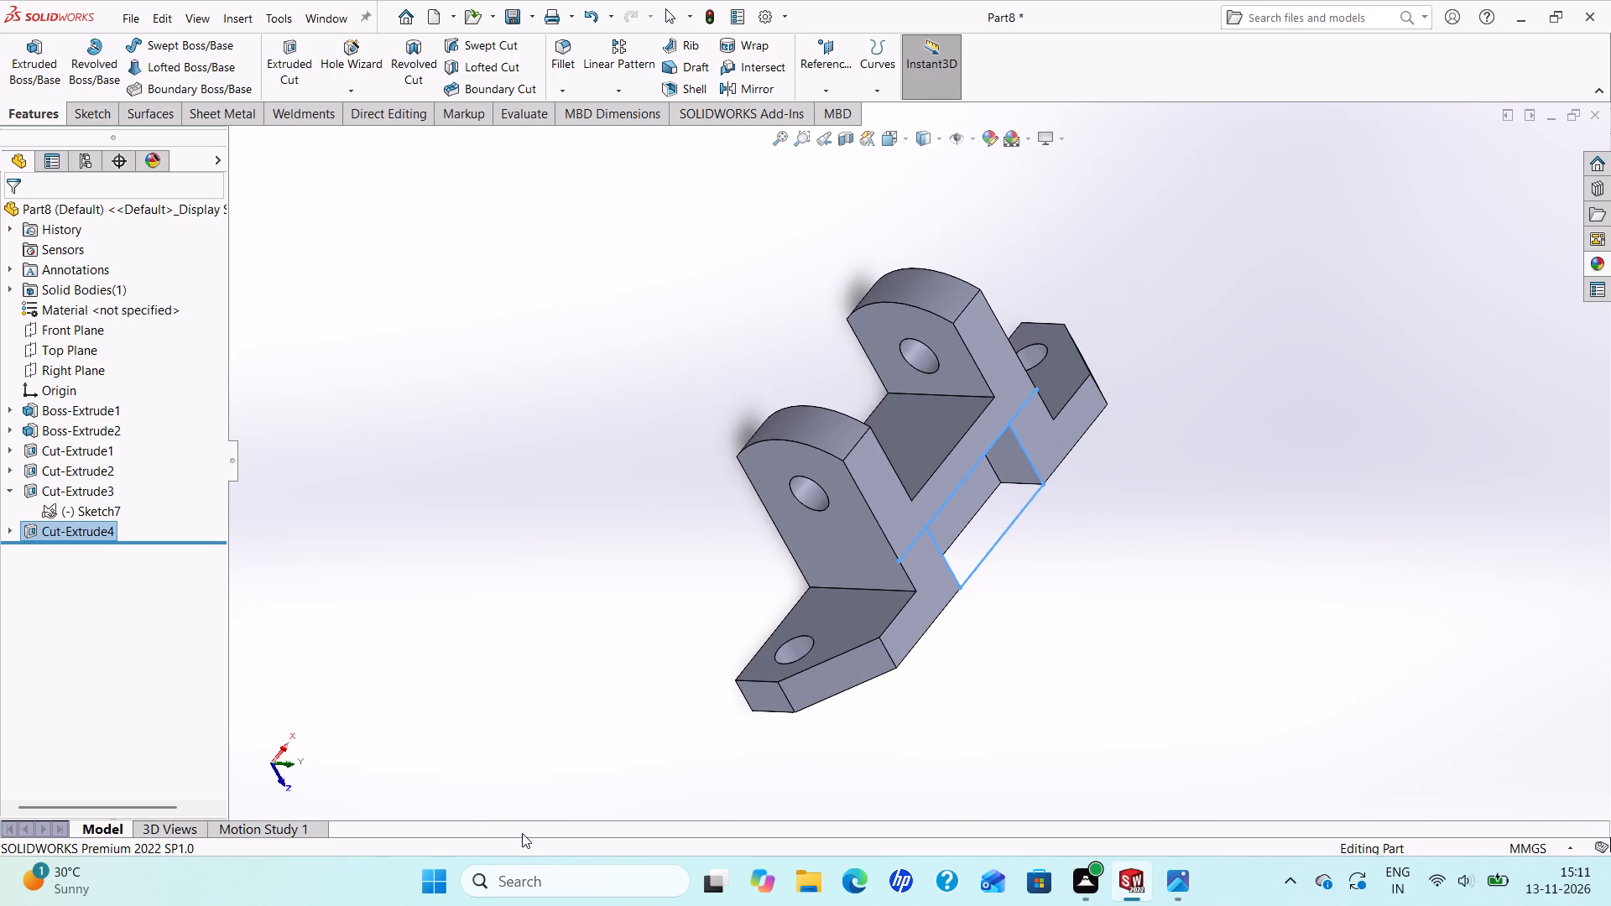
pyautogui.moveTo(522, 833); pyautogui.dragTo(519, 833, button='middle')
pyautogui.press('Escape')
pyautogui.scroll(-1, 793, 754)
pyautogui.moveTo(779, 742); pyautogui.dragTo(643, 595, button='middle')
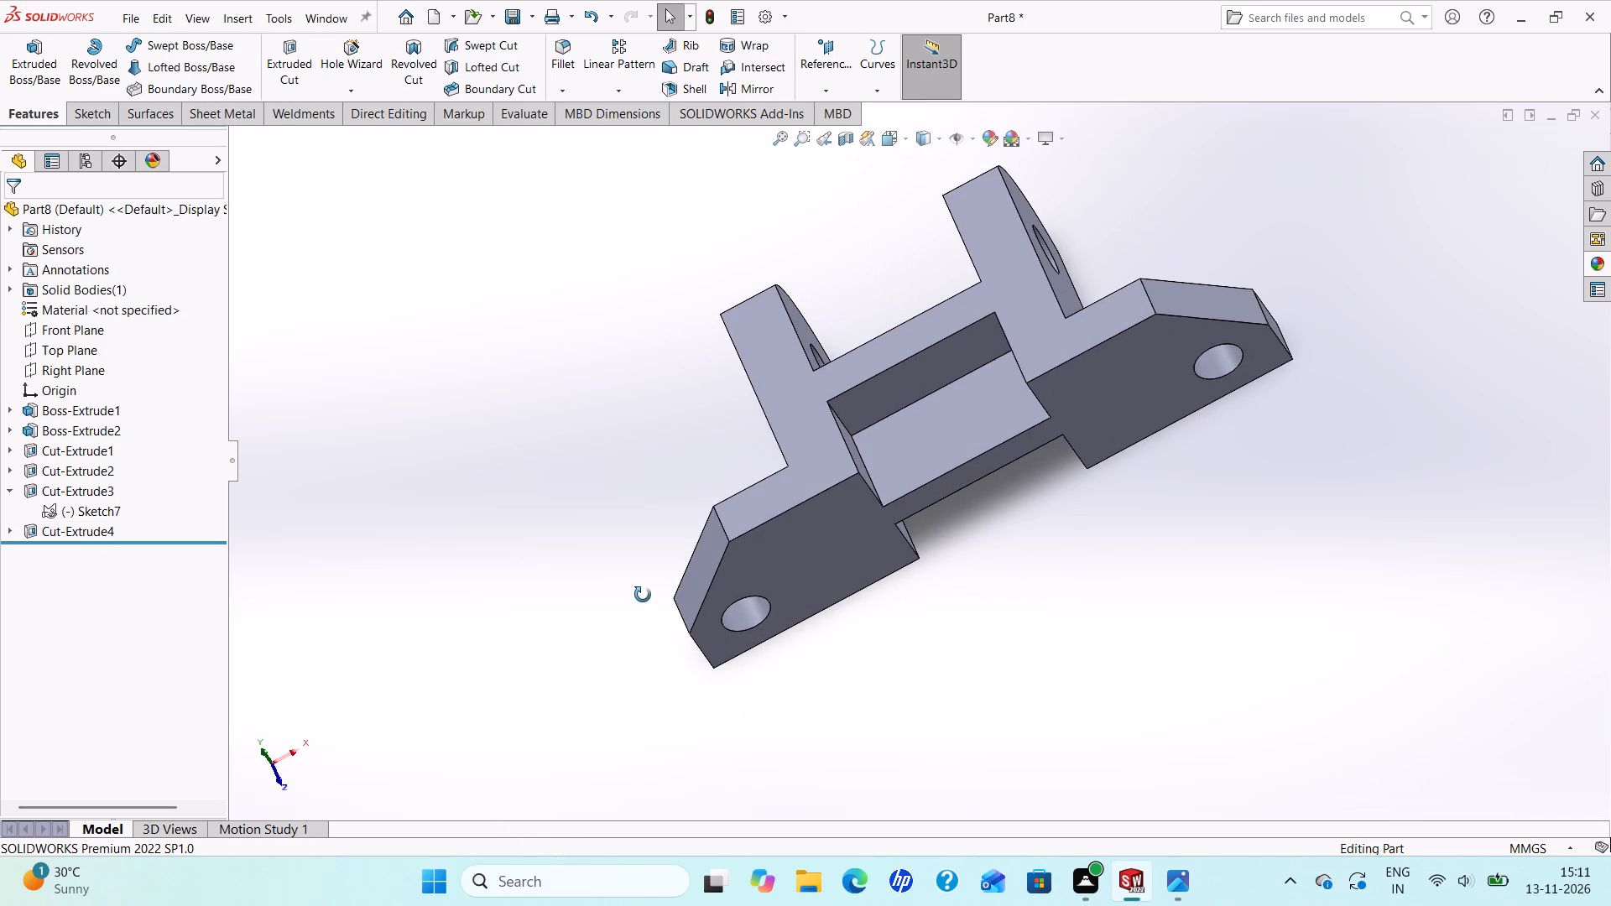
pyautogui.moveTo(643, 595); pyautogui.dragTo(657, 598, button='middle')
pyautogui.scroll(1, 706, 598)
pyautogui.moveTo(828, 663); pyautogui.dragTo(748, 273, button='middle')
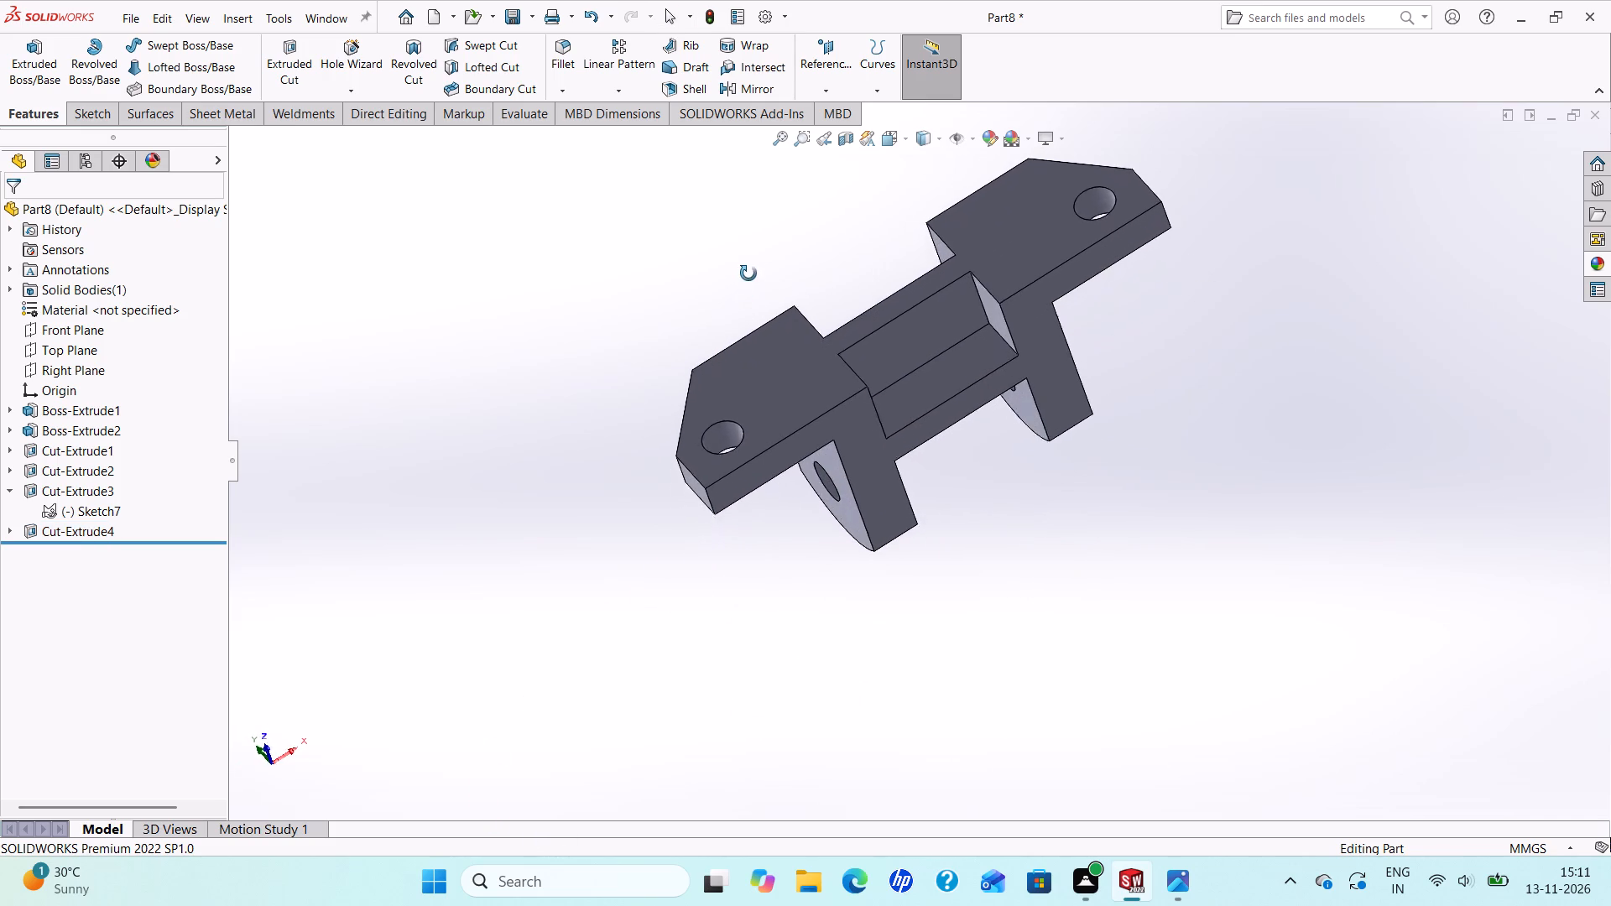
pyautogui.moveTo(748, 273); pyautogui.dragTo(750, 269, button='middle')
pyautogui.scroll(-2, 806, 318)
pyautogui.scroll(4, 842, 438)
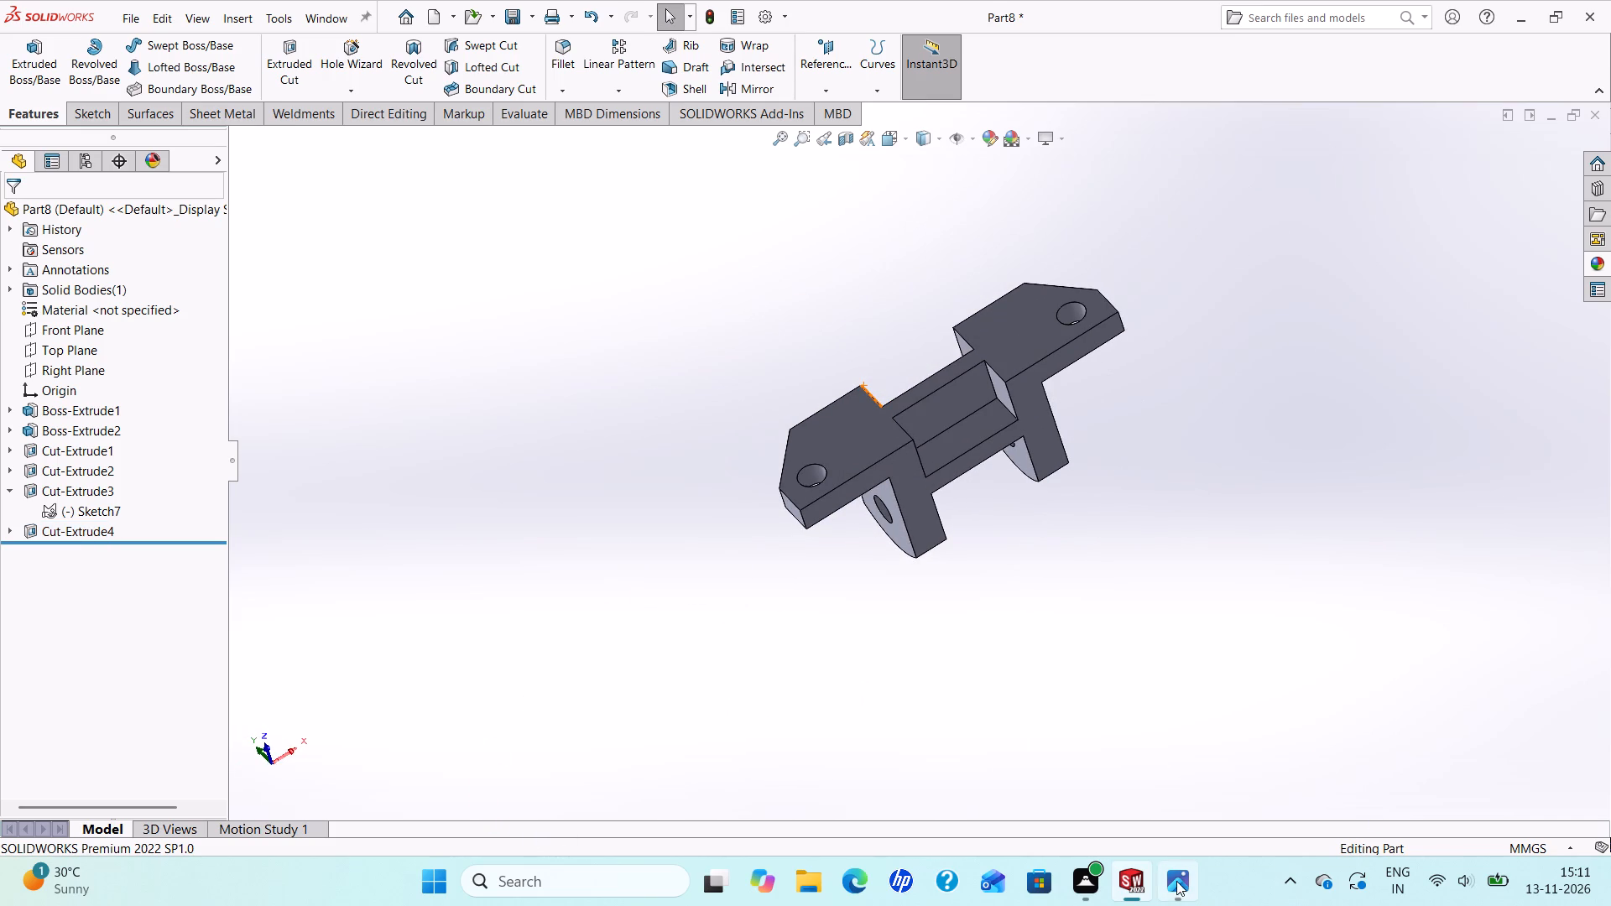
# Switch to the Practice Problem 4.8 drawing in Photos and compare its rib and pocket views with the bracket's underside.
pyautogui.click(1176, 879)
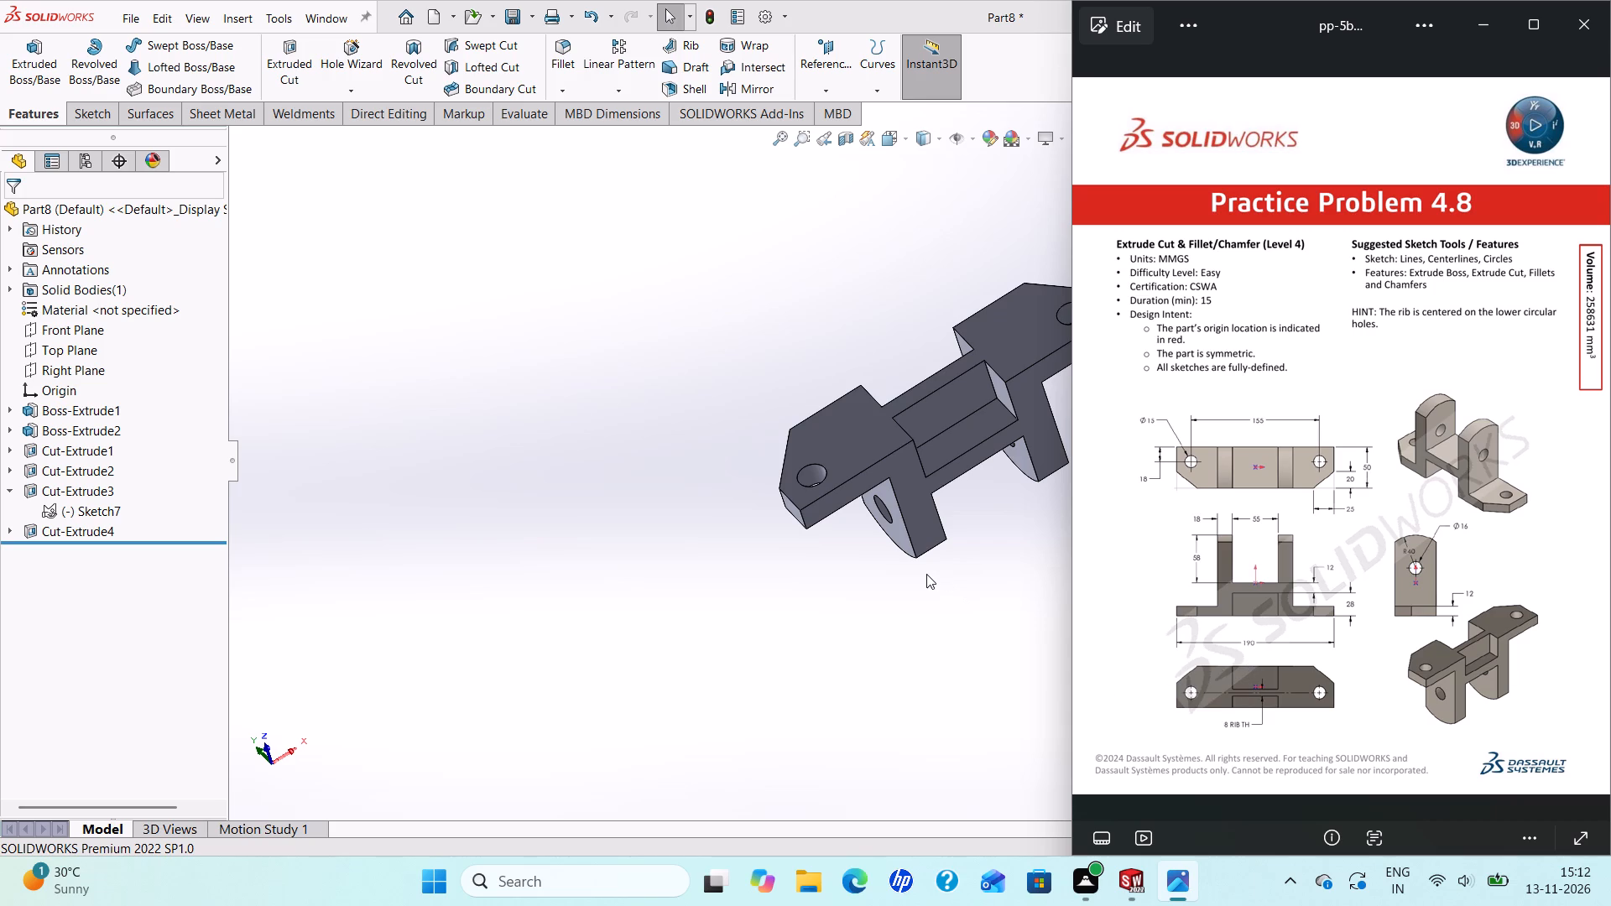
pyautogui.scroll(1, 926, 574)
pyautogui.scroll(-2, 1002, 476)
pyautogui.scroll(3, 1002, 476)
pyautogui.scroll(-3, 961, 444)
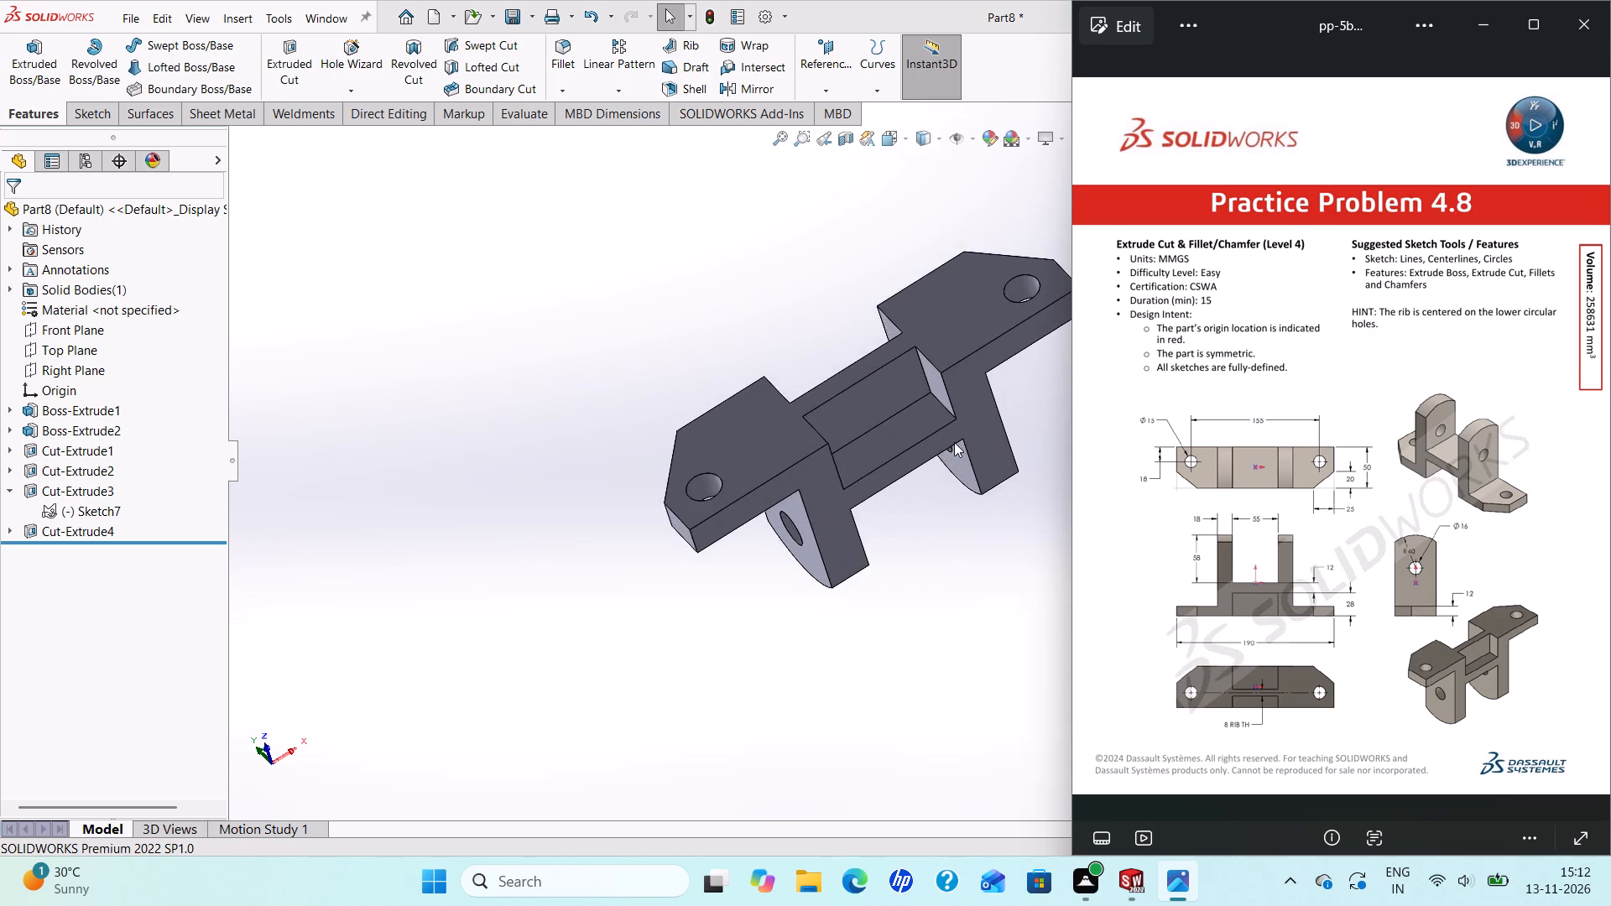
pyautogui.scroll(3, 936, 450)
pyautogui.scroll(-2, 940, 426)
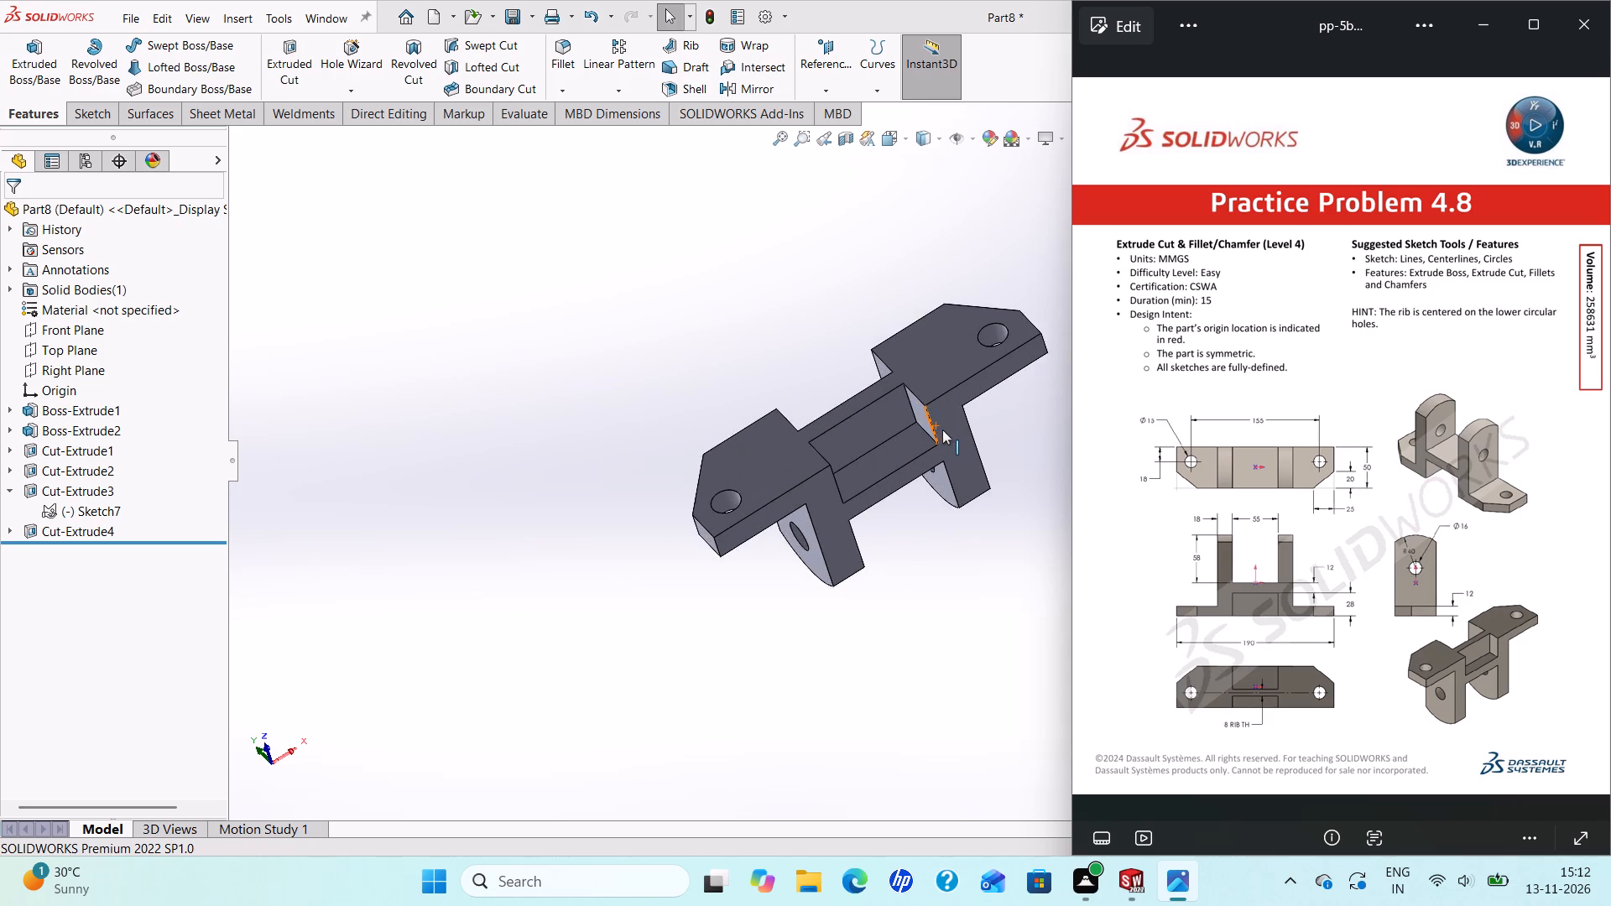
pyautogui.scroll(2, 944, 437)
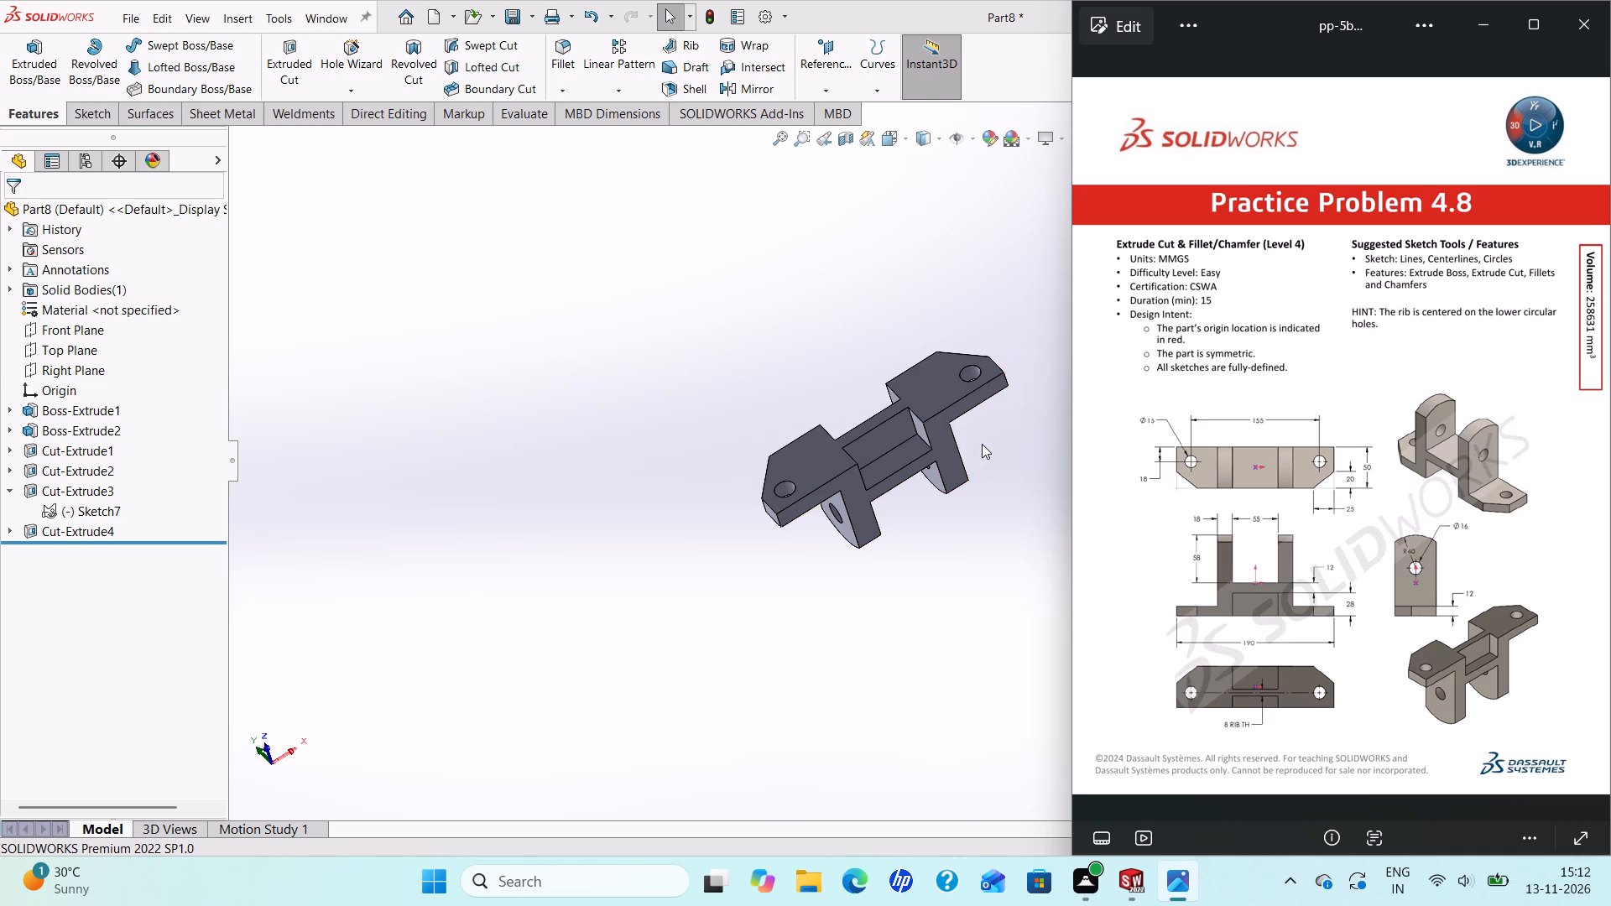
pyautogui.scroll(-2, 930, 451)
pyautogui.moveTo(872, 468); pyautogui.dragTo(944, 590, button='middle')
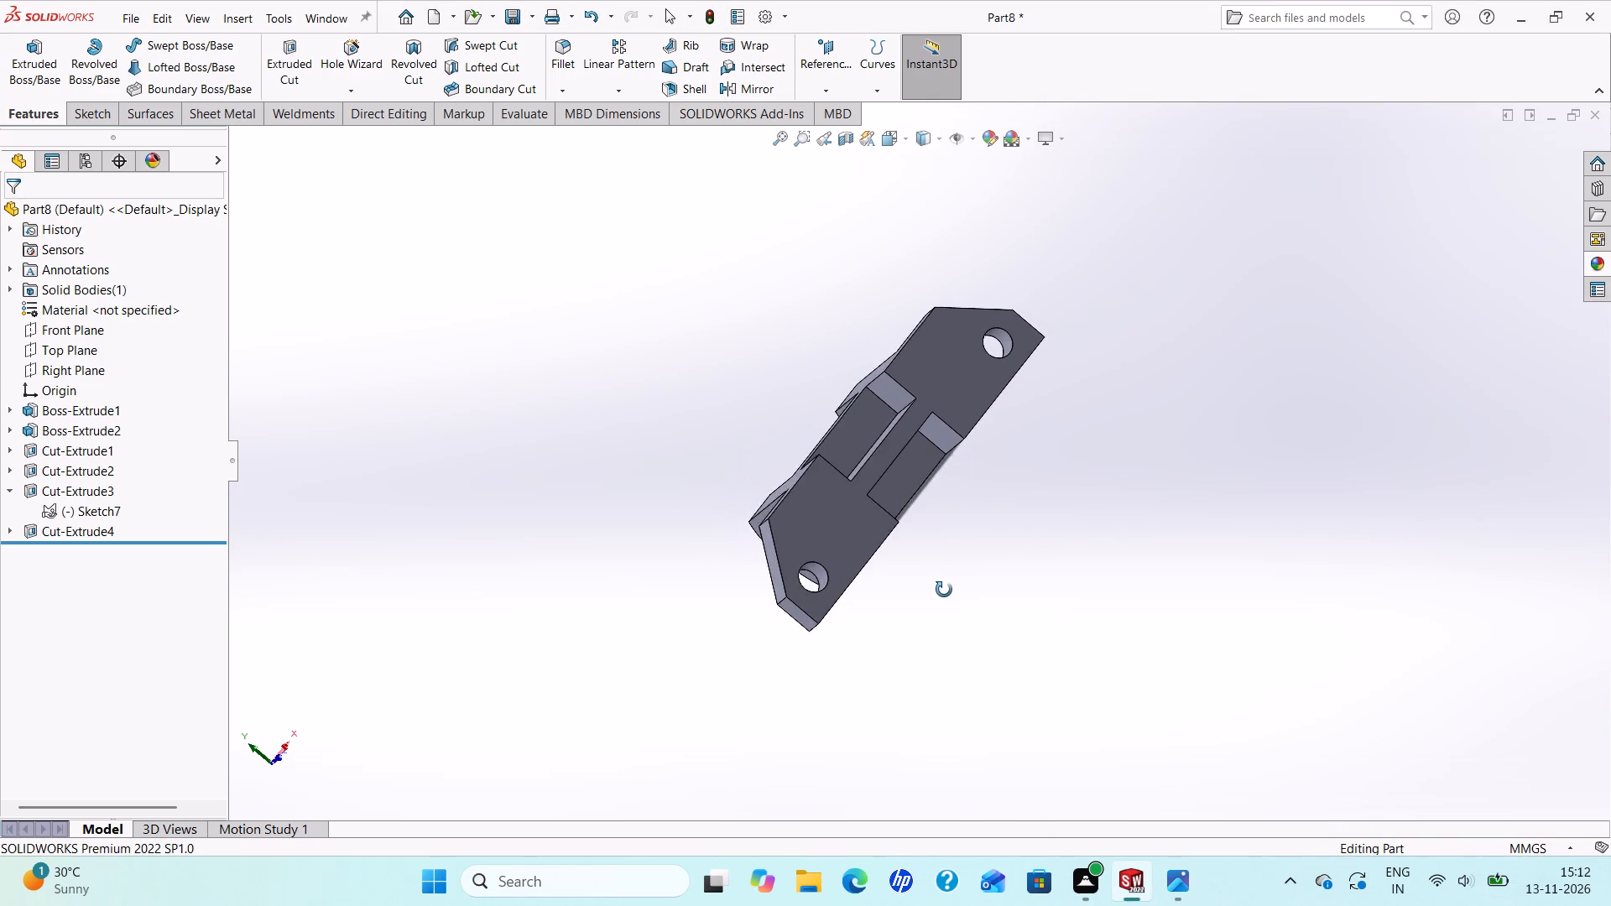
pyautogui.moveTo(944, 590); pyautogui.dragTo(931, 605, button='middle')
pyautogui.scroll(2, 922, 601)
pyautogui.scroll(-2, 920, 502)
pyautogui.middleClick(910, 476)
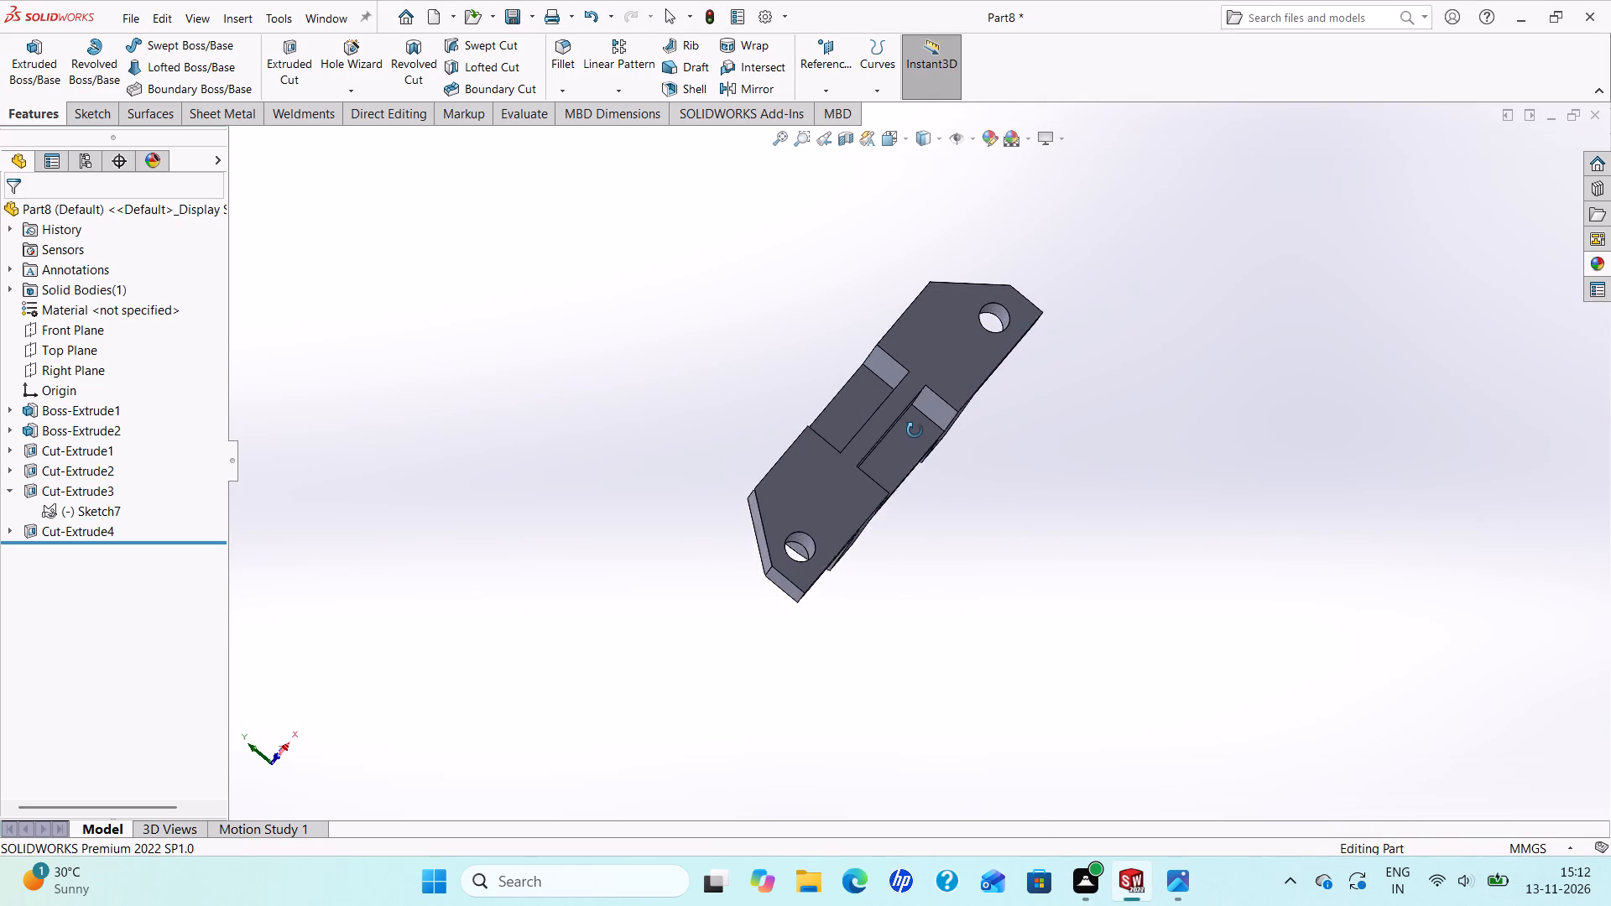
pyautogui.scroll(2, 905, 478)
pyautogui.scroll(-3, 927, 441)
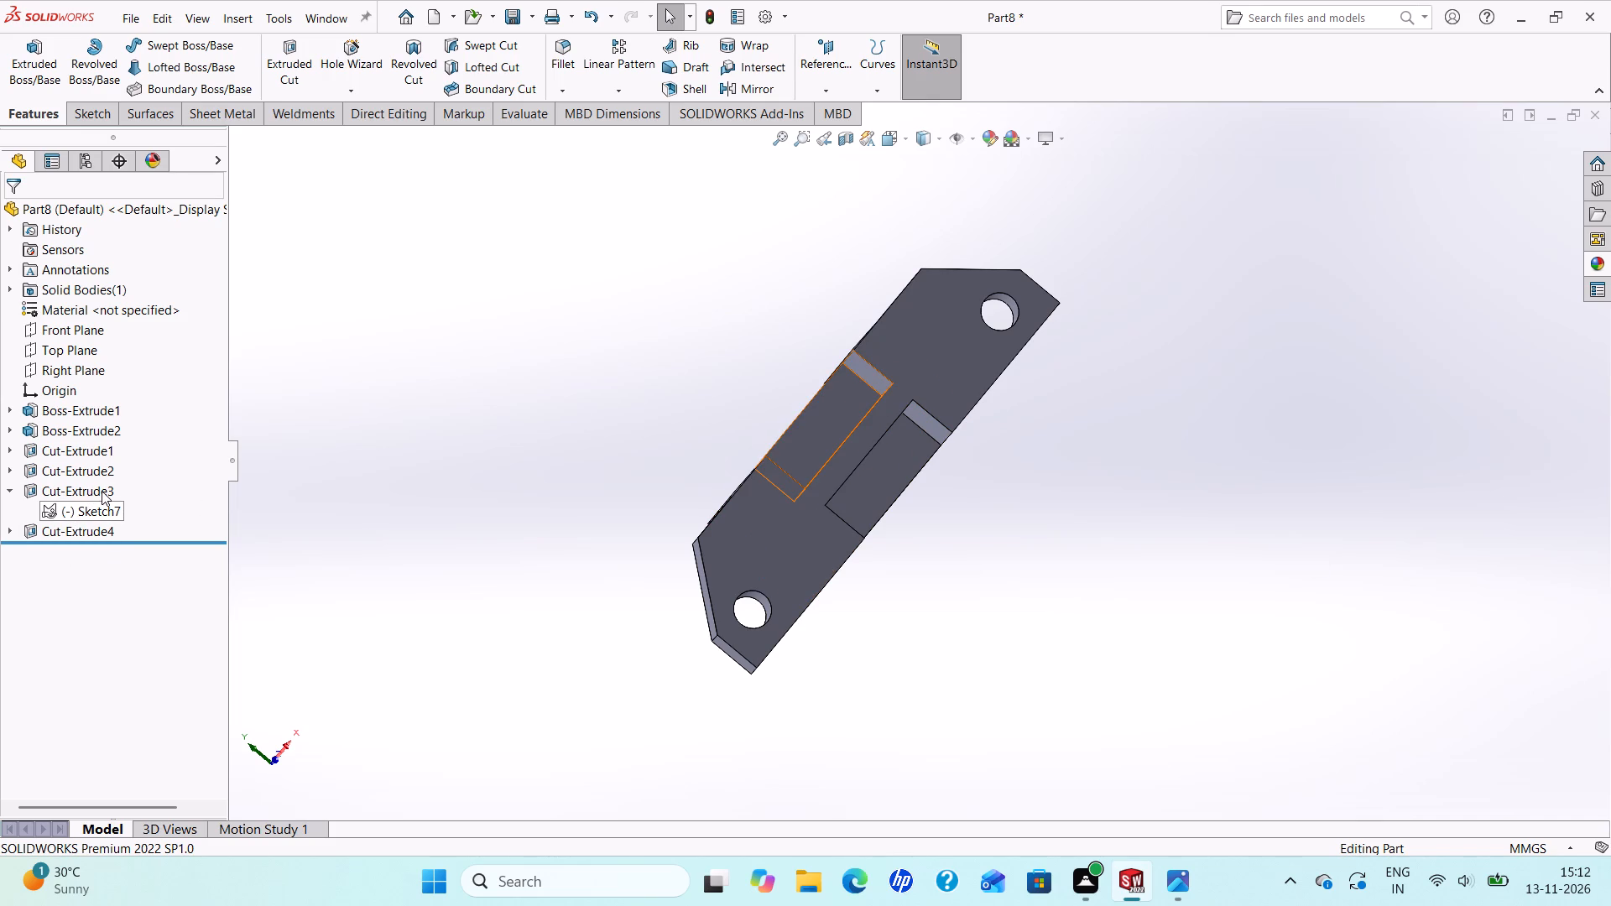
# Edit the second pocket's cut-extrude, the one offset 50 mm from the sketch, and set its blind depth to 22 mm.
pyautogui.rightClick(91, 535)
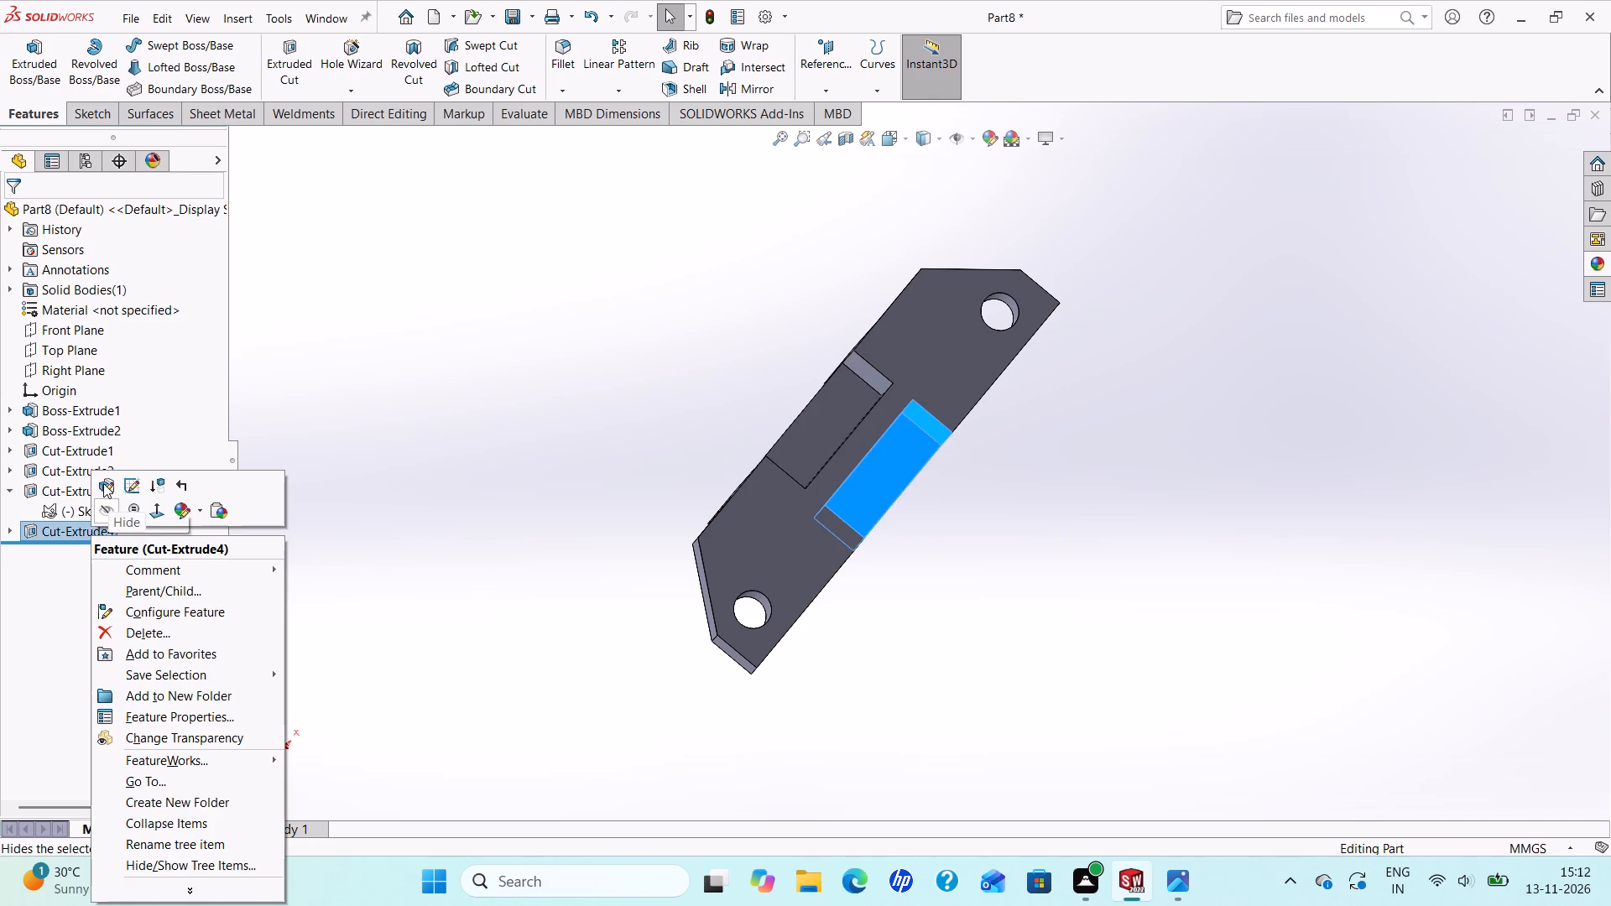
pyautogui.click(103, 483)
pyautogui.moveTo(457, 572); pyautogui.dragTo(450, 549, button='middle')
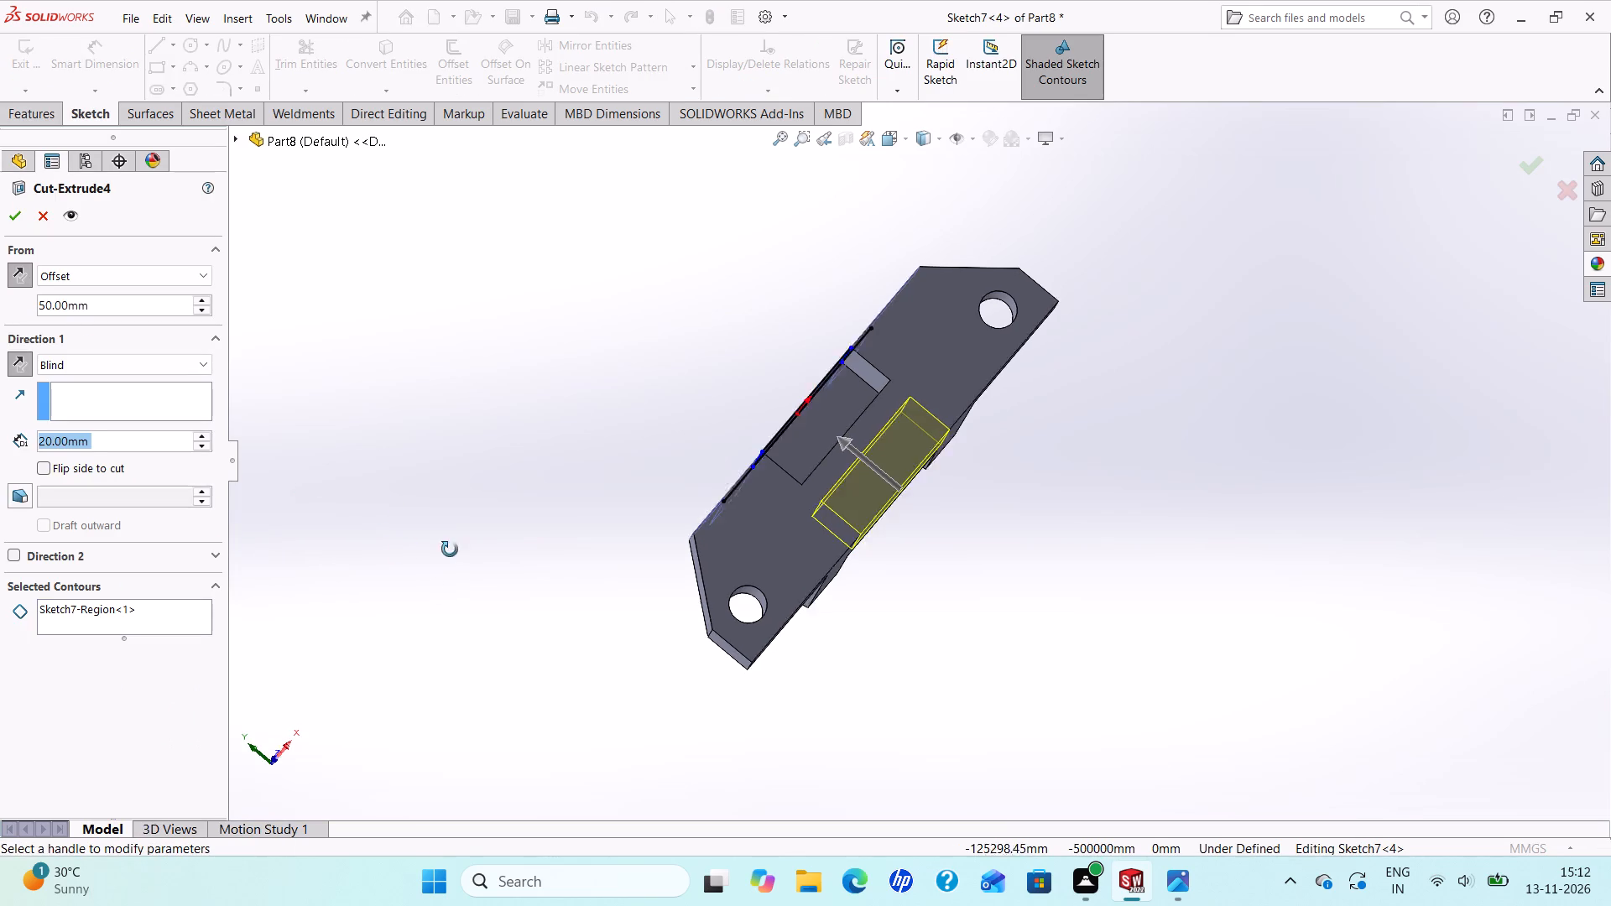
pyautogui.moveTo(450, 549); pyautogui.dragTo(447, 509, button='middle')
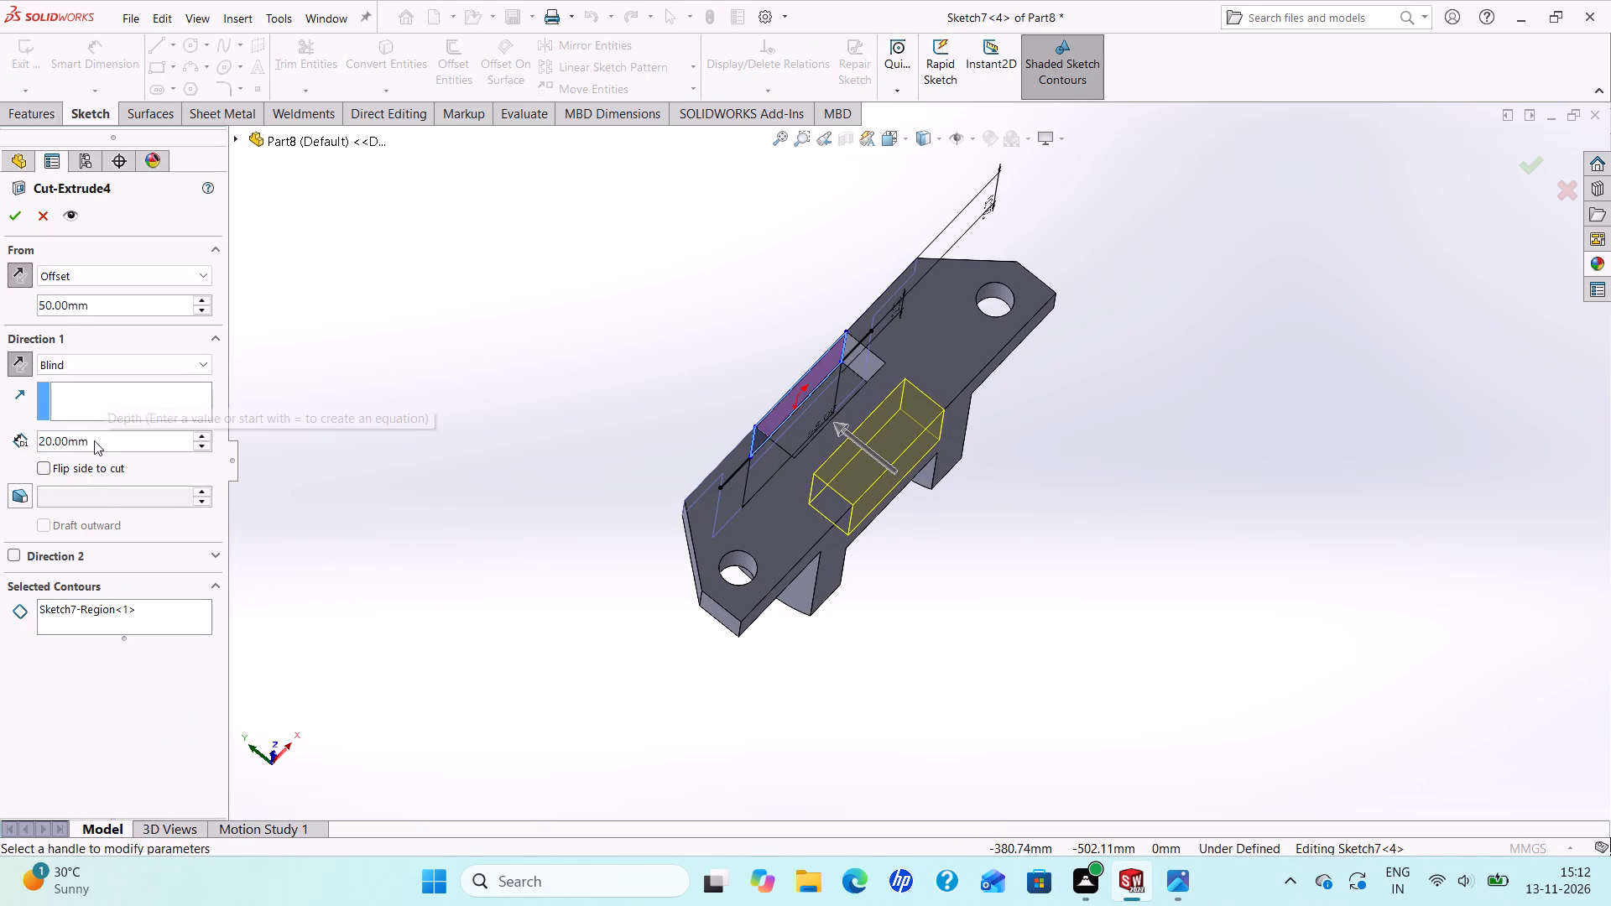
pyautogui.click(94, 440)
pyautogui.moveTo(94, 440); pyautogui.dragTo(0, 462)
pyautogui.write('22')
pyautogui.press('Return')
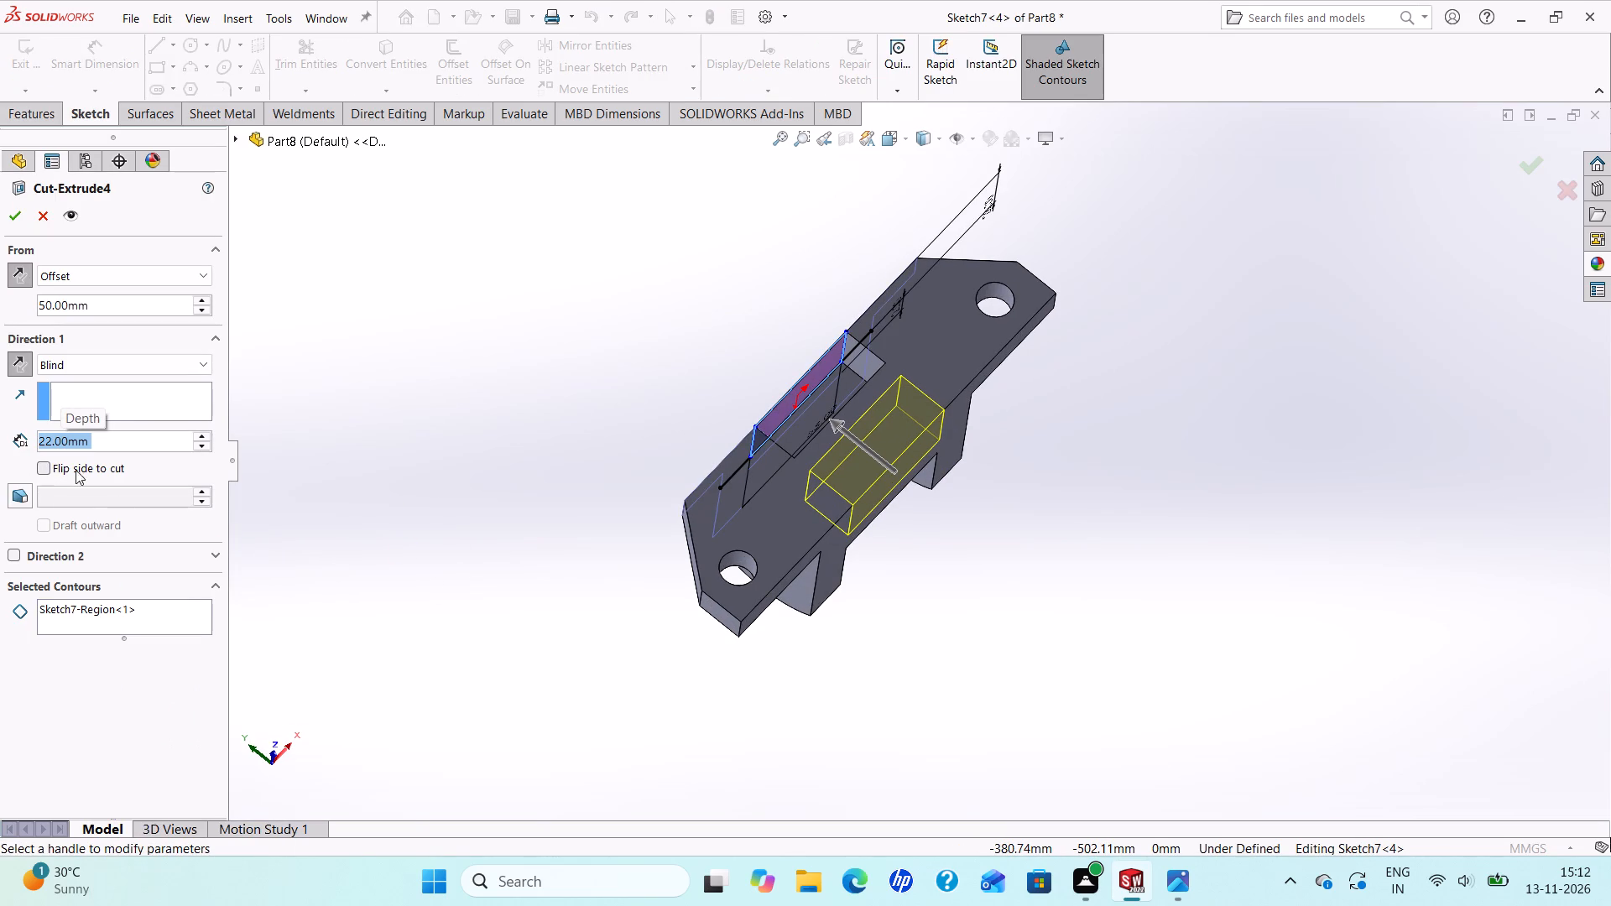
pyautogui.click(13, 212)
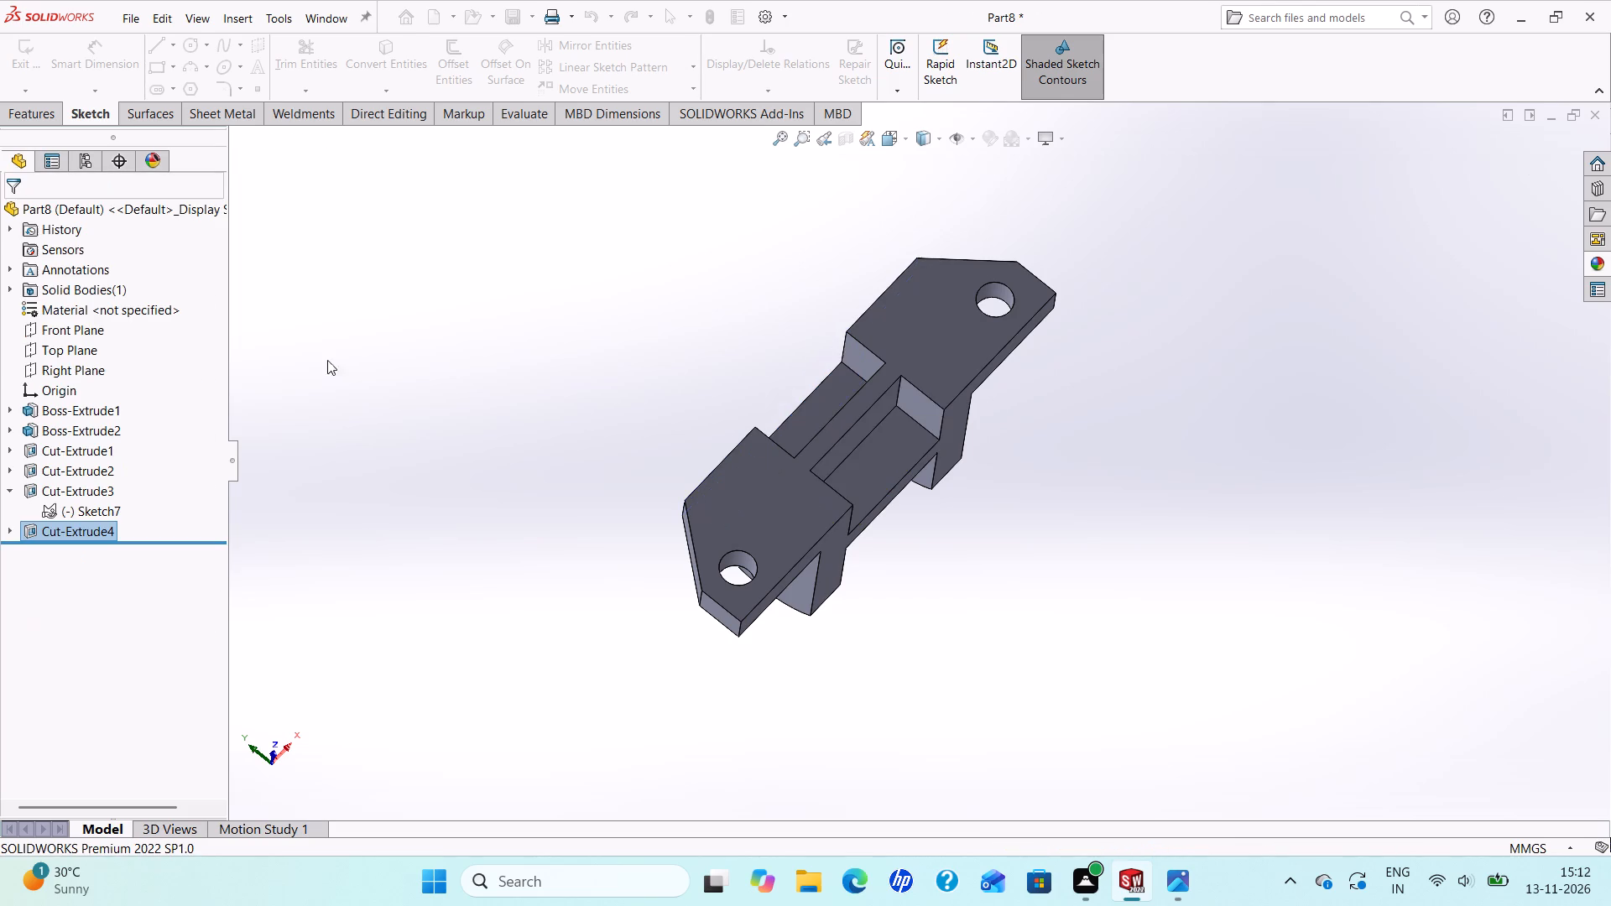
# Examine the rib, the two pockets and the lugs of the bracket from the underside, top and front.
pyautogui.moveTo(375, 382); pyautogui.dragTo(349, 409, button='middle')
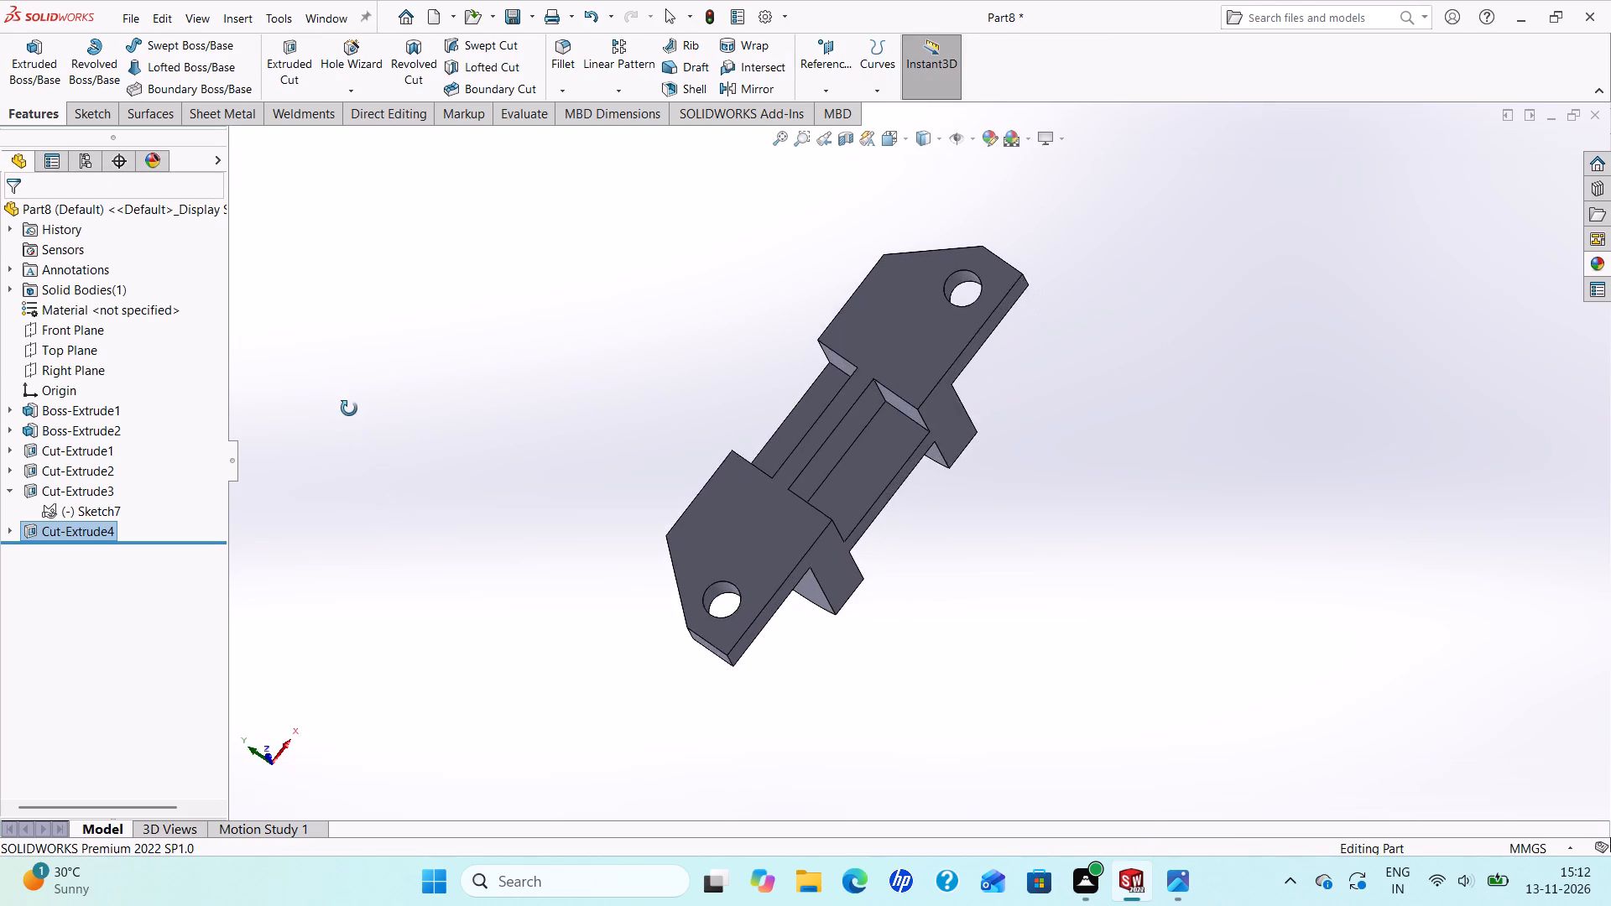
pyautogui.moveTo(349, 409); pyautogui.dragTo(785, 182, button='middle')
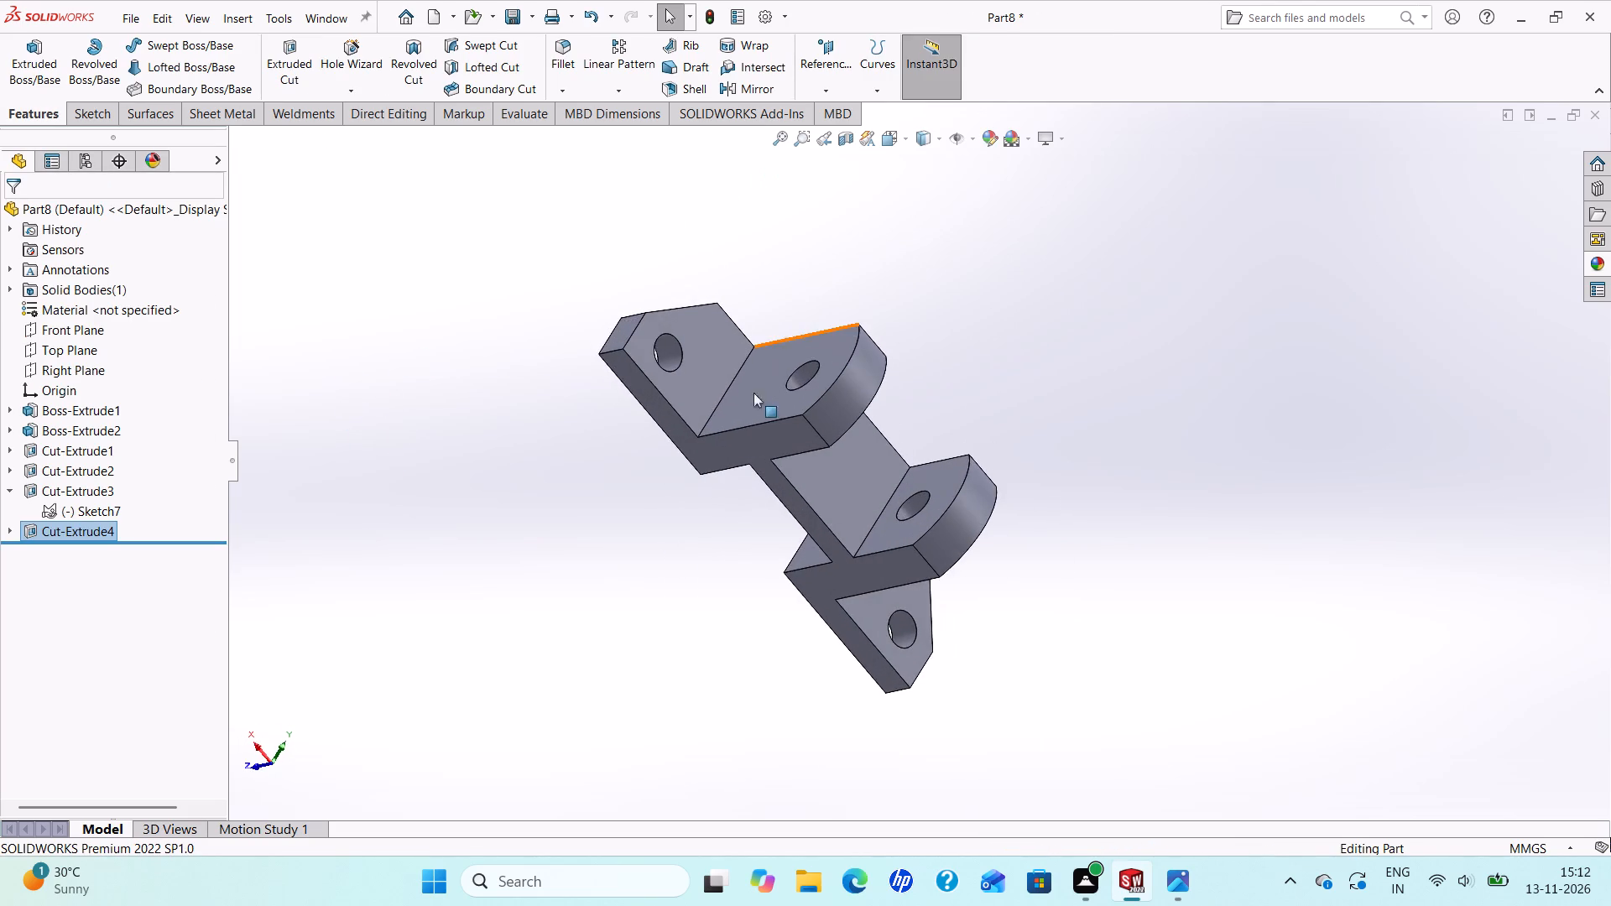
pyautogui.scroll(2, 734, 441)
pyautogui.moveTo(907, 477); pyautogui.dragTo(662, 534, button='middle')
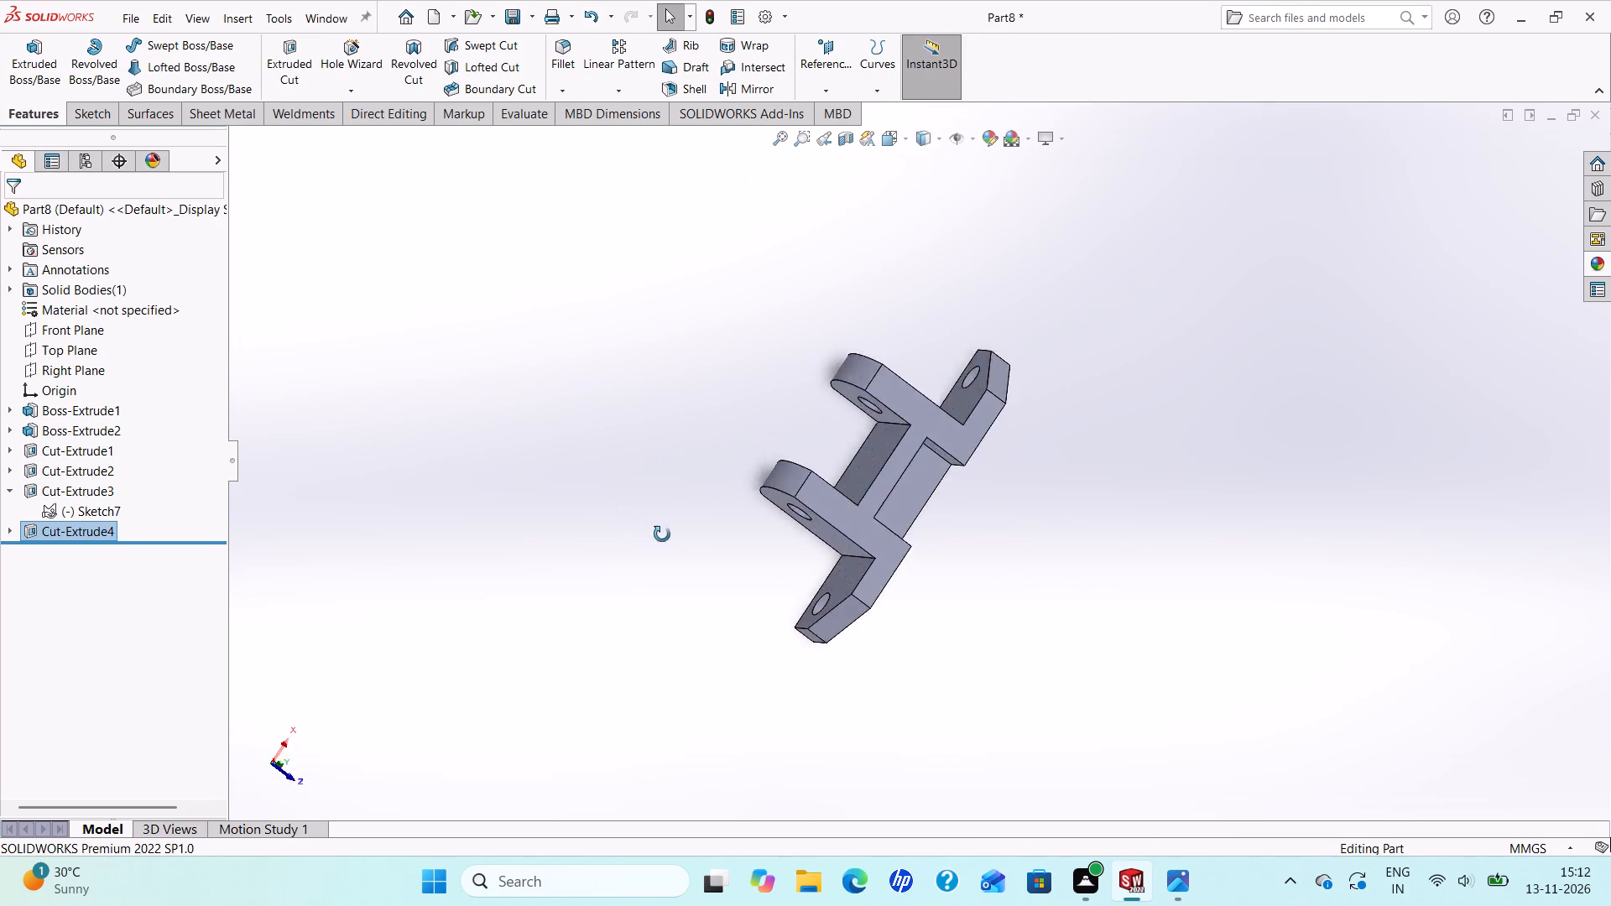
pyautogui.moveTo(662, 534); pyautogui.dragTo(536, 530, button='middle')
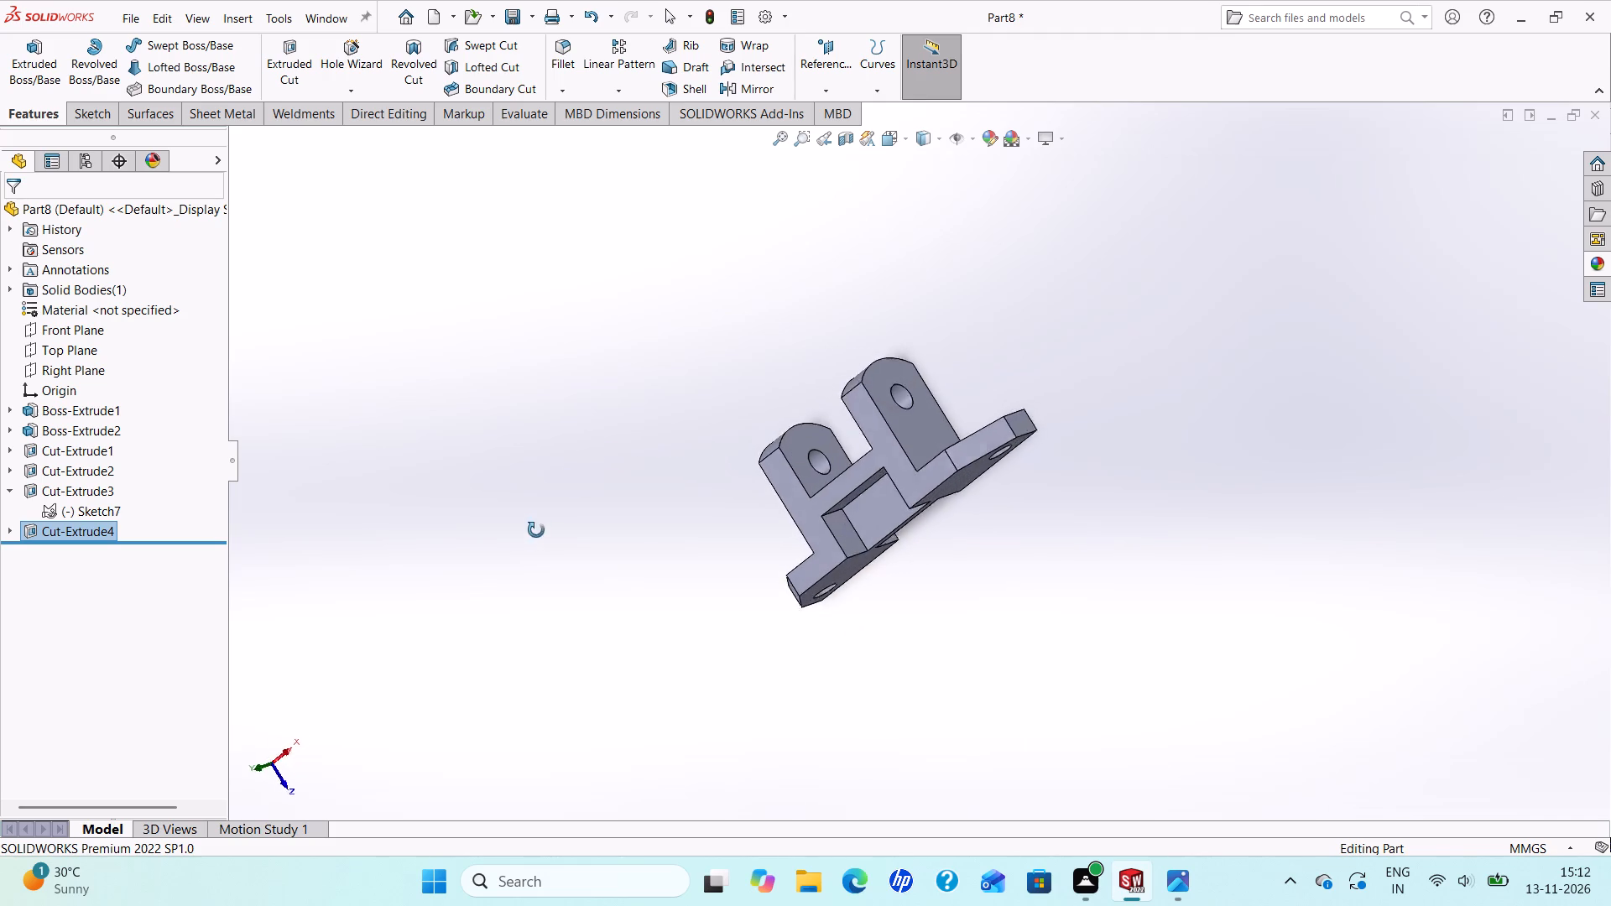
pyautogui.moveTo(536, 530); pyautogui.dragTo(642, 580, button='middle')
pyautogui.scroll(3, 642, 580)
pyautogui.scroll(-4, 931, 518)
pyautogui.scroll(1, 920, 307)
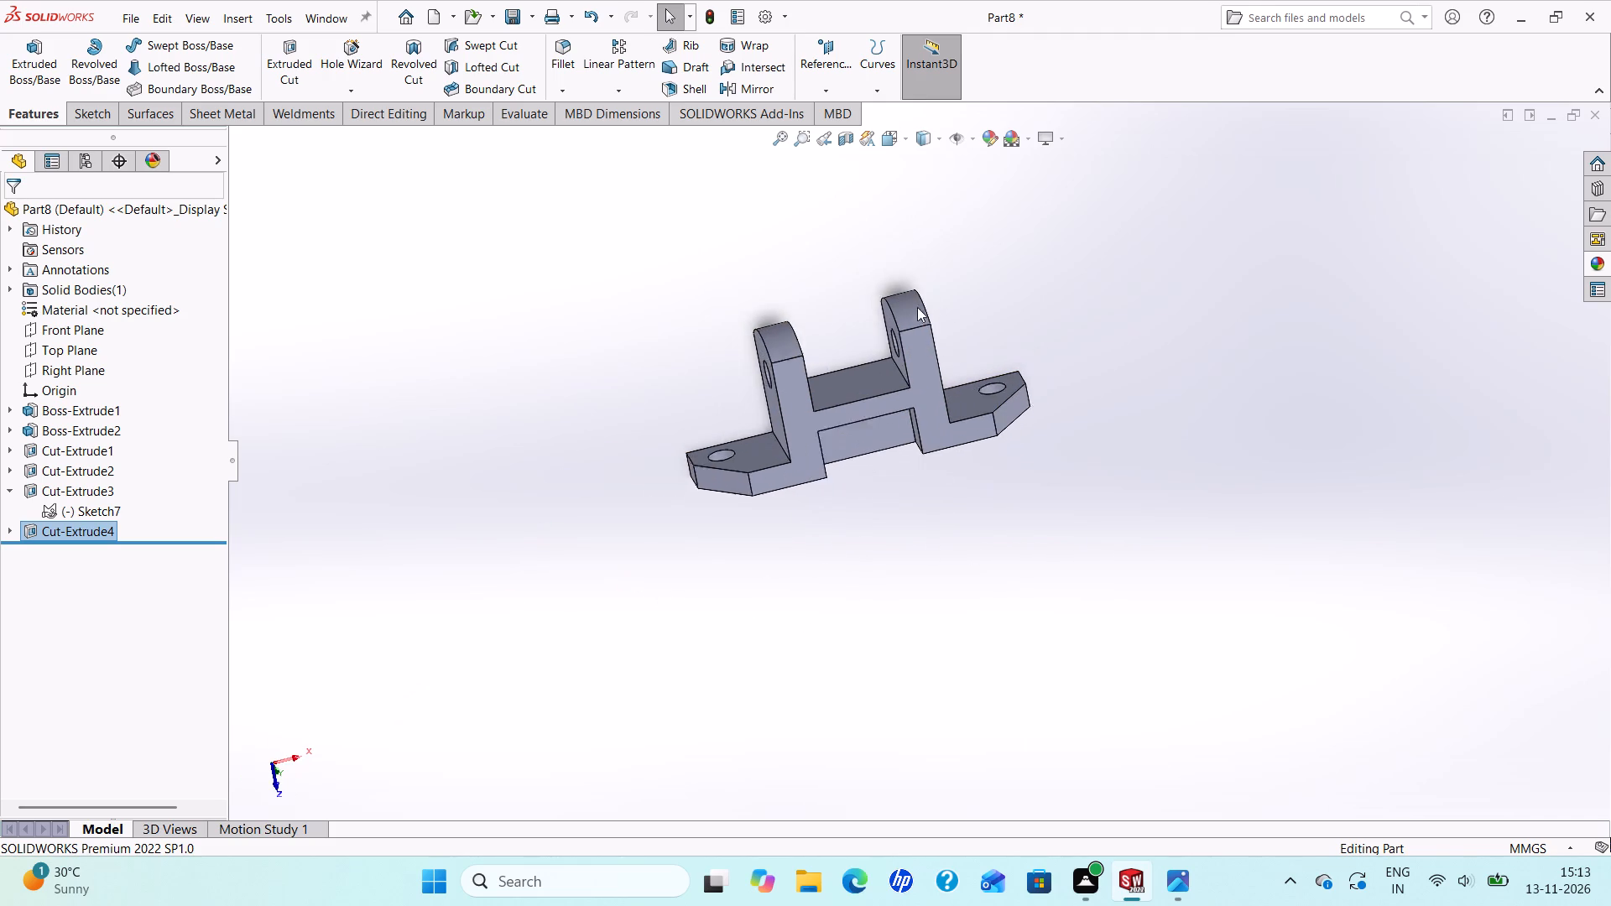
pyautogui.scroll(1, 917, 307)
pyautogui.scroll(-4, 935, 404)
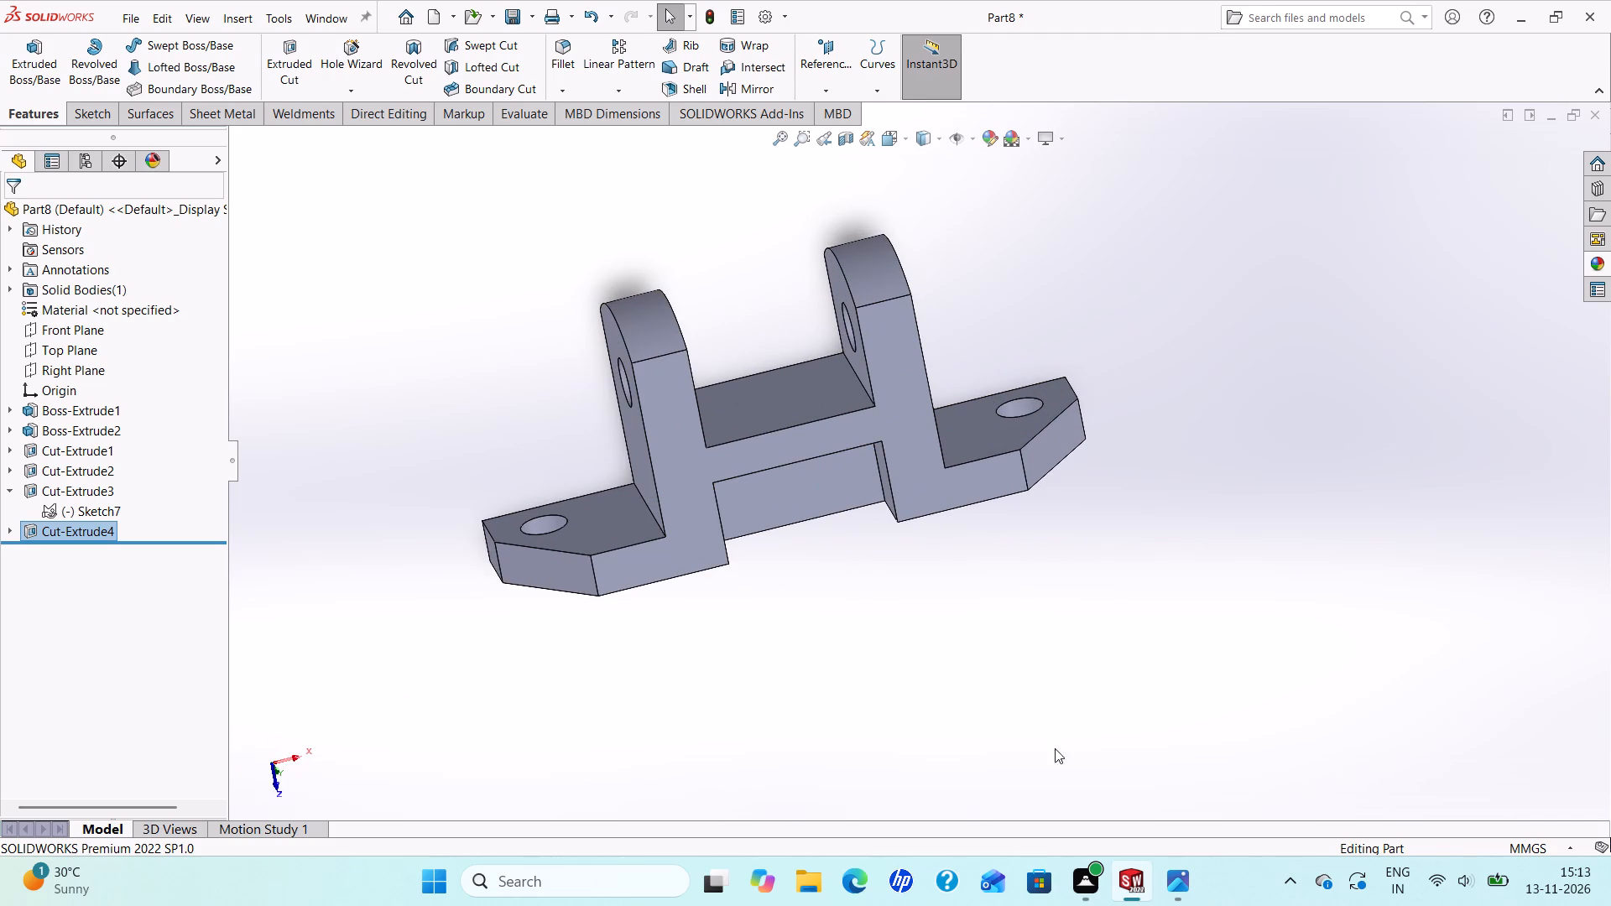
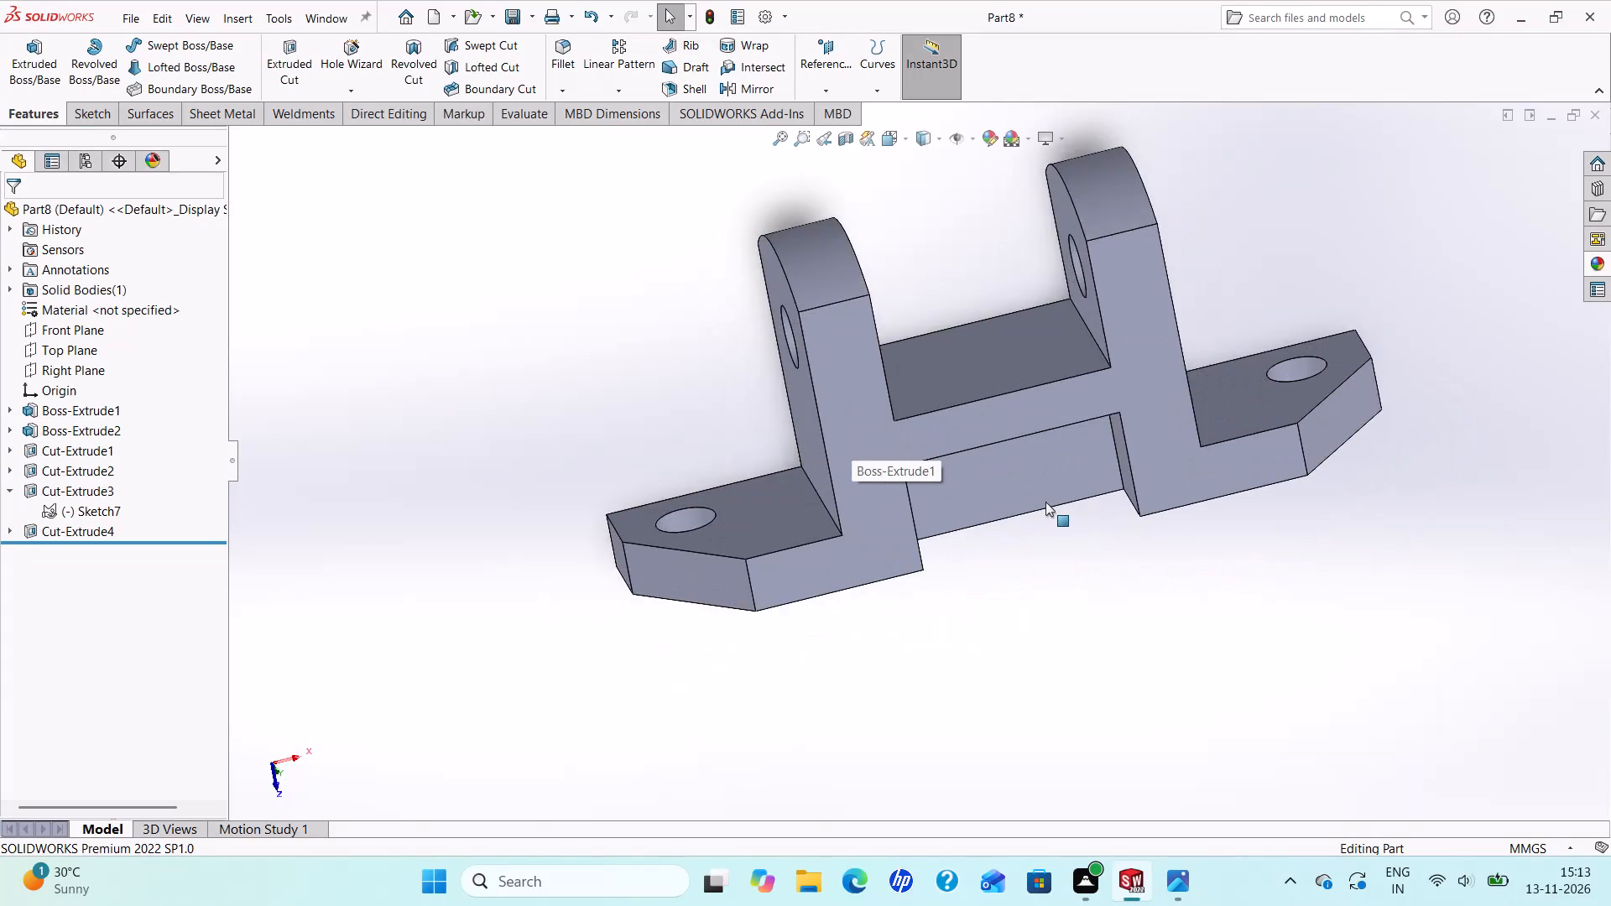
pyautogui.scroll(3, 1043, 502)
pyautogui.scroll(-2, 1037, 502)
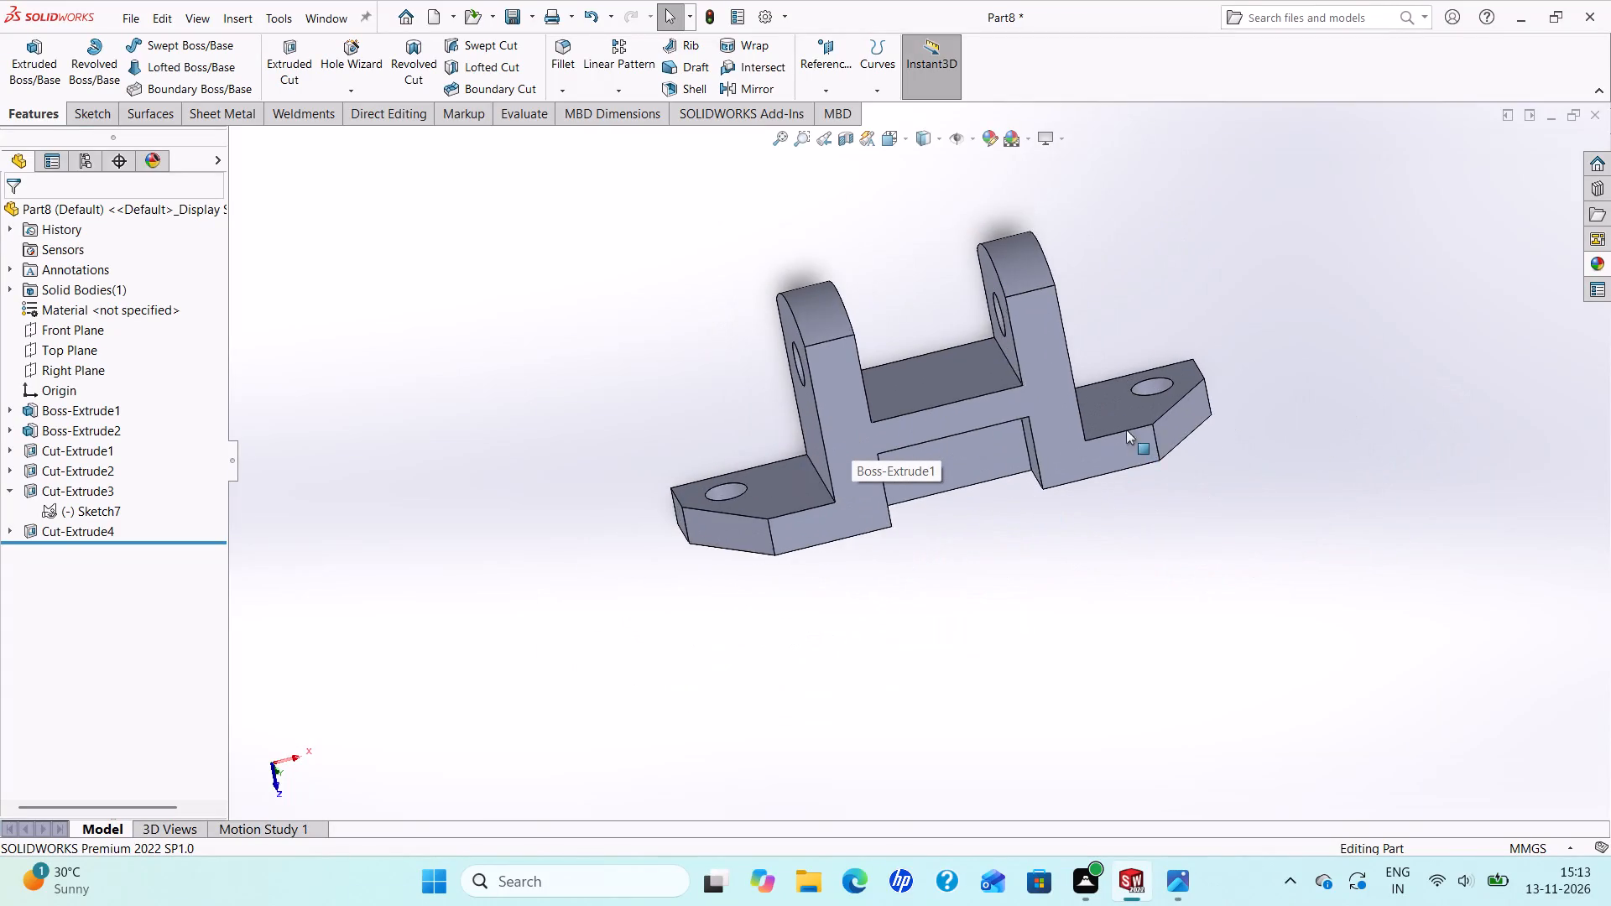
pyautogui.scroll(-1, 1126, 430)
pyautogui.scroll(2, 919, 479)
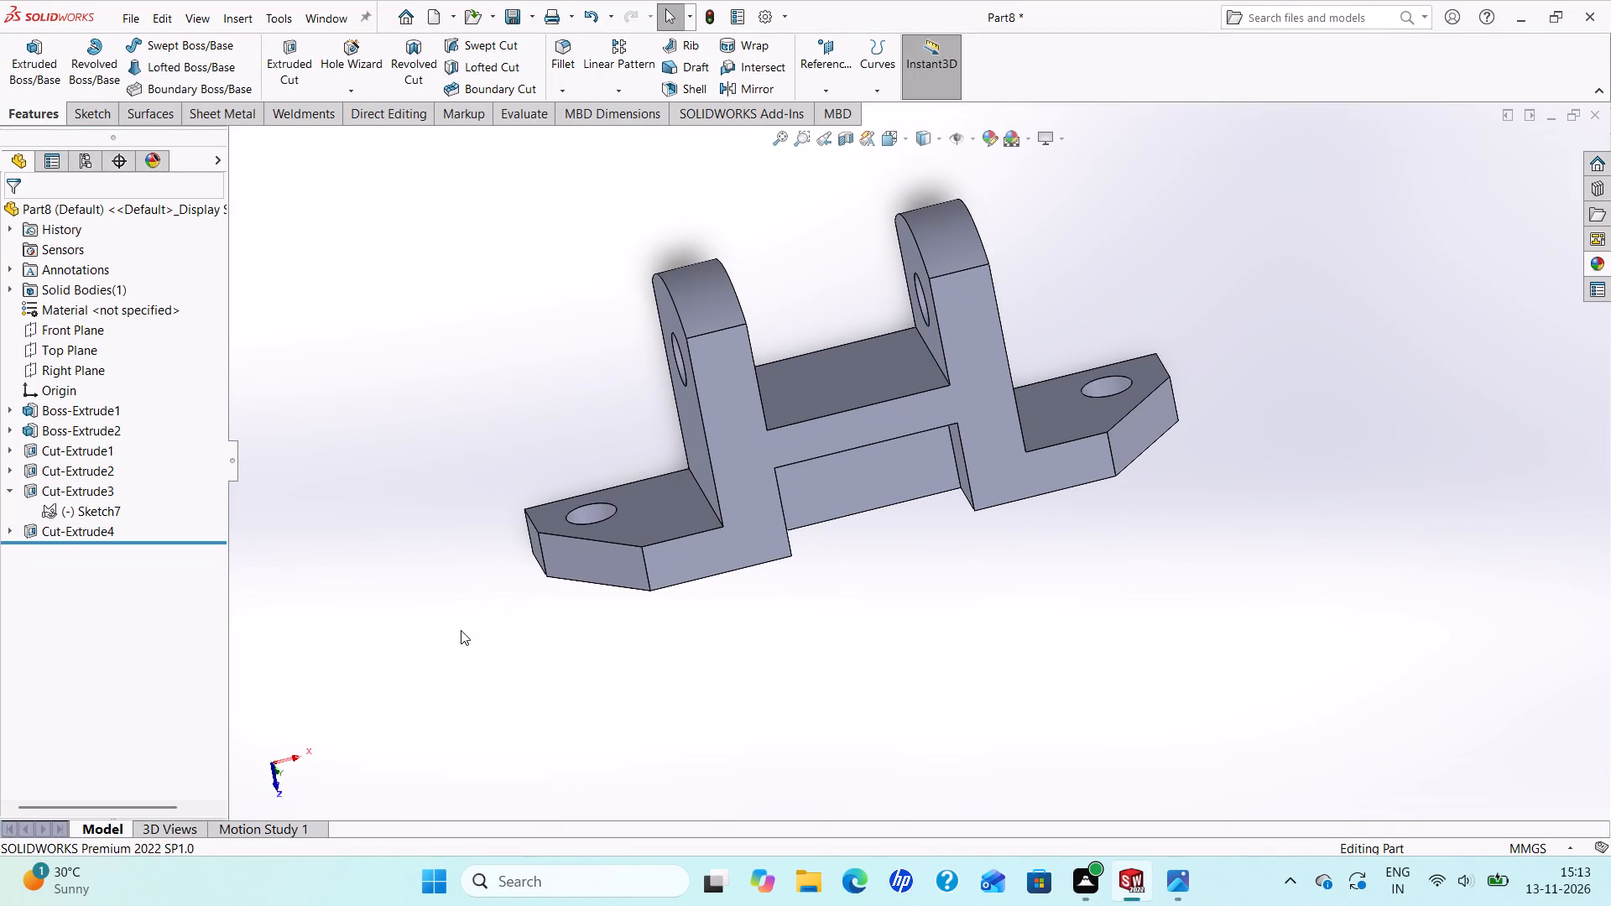
# Save the bracket as a SOLIDWORKS part in the assembly > New folder location, with a file name beginning with "double".
pyautogui.hotkey('ctrl', 's')
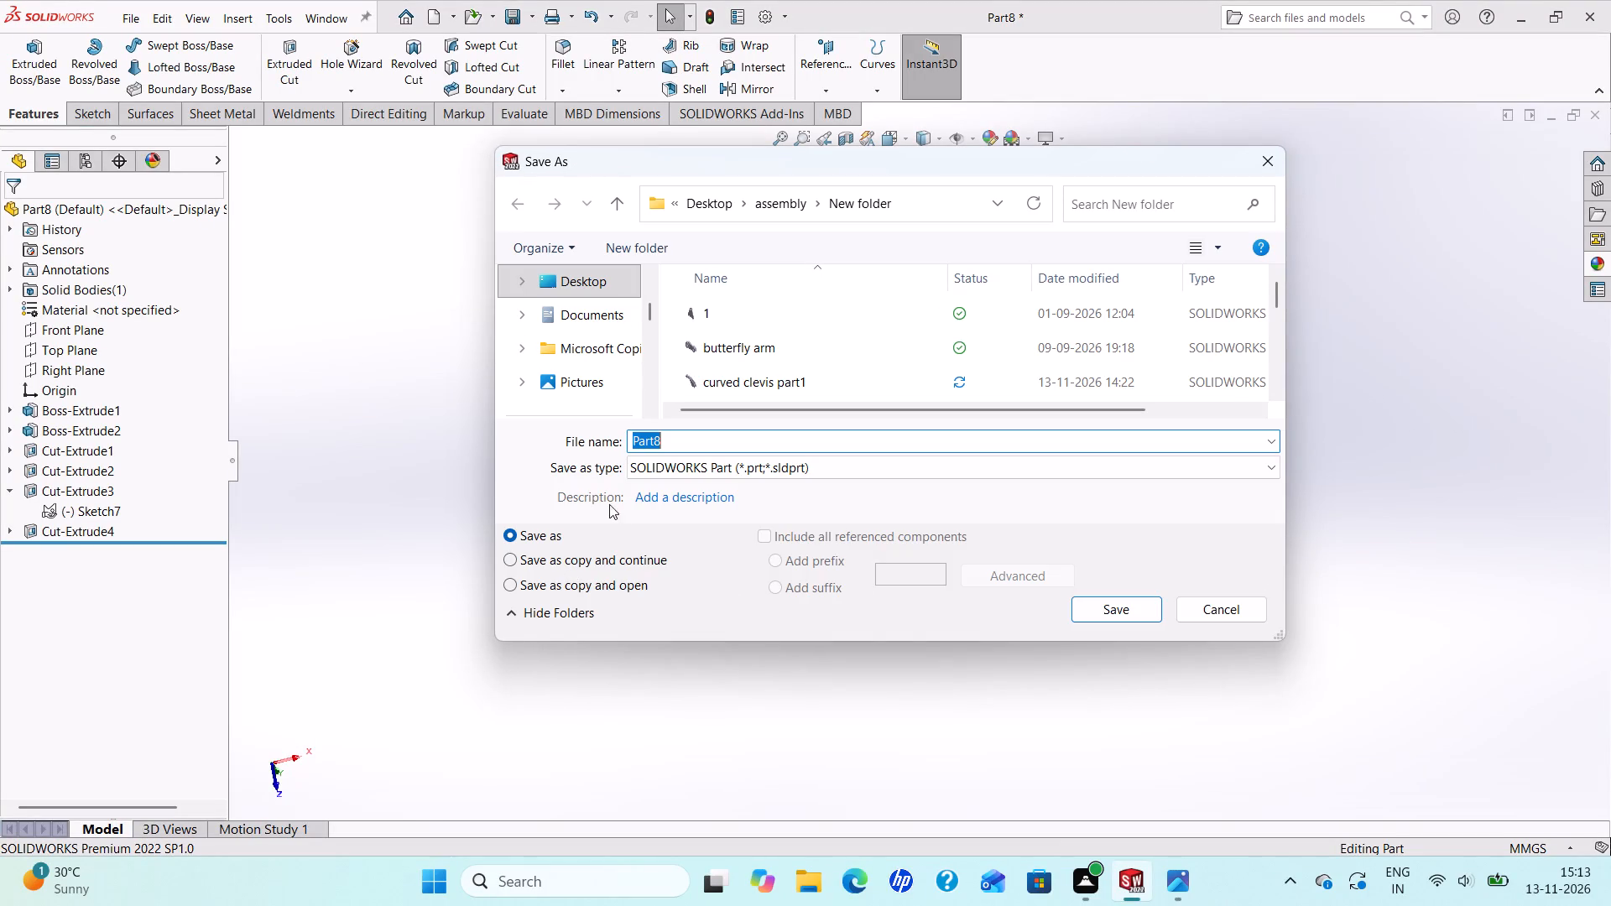
pyautogui.write('double')
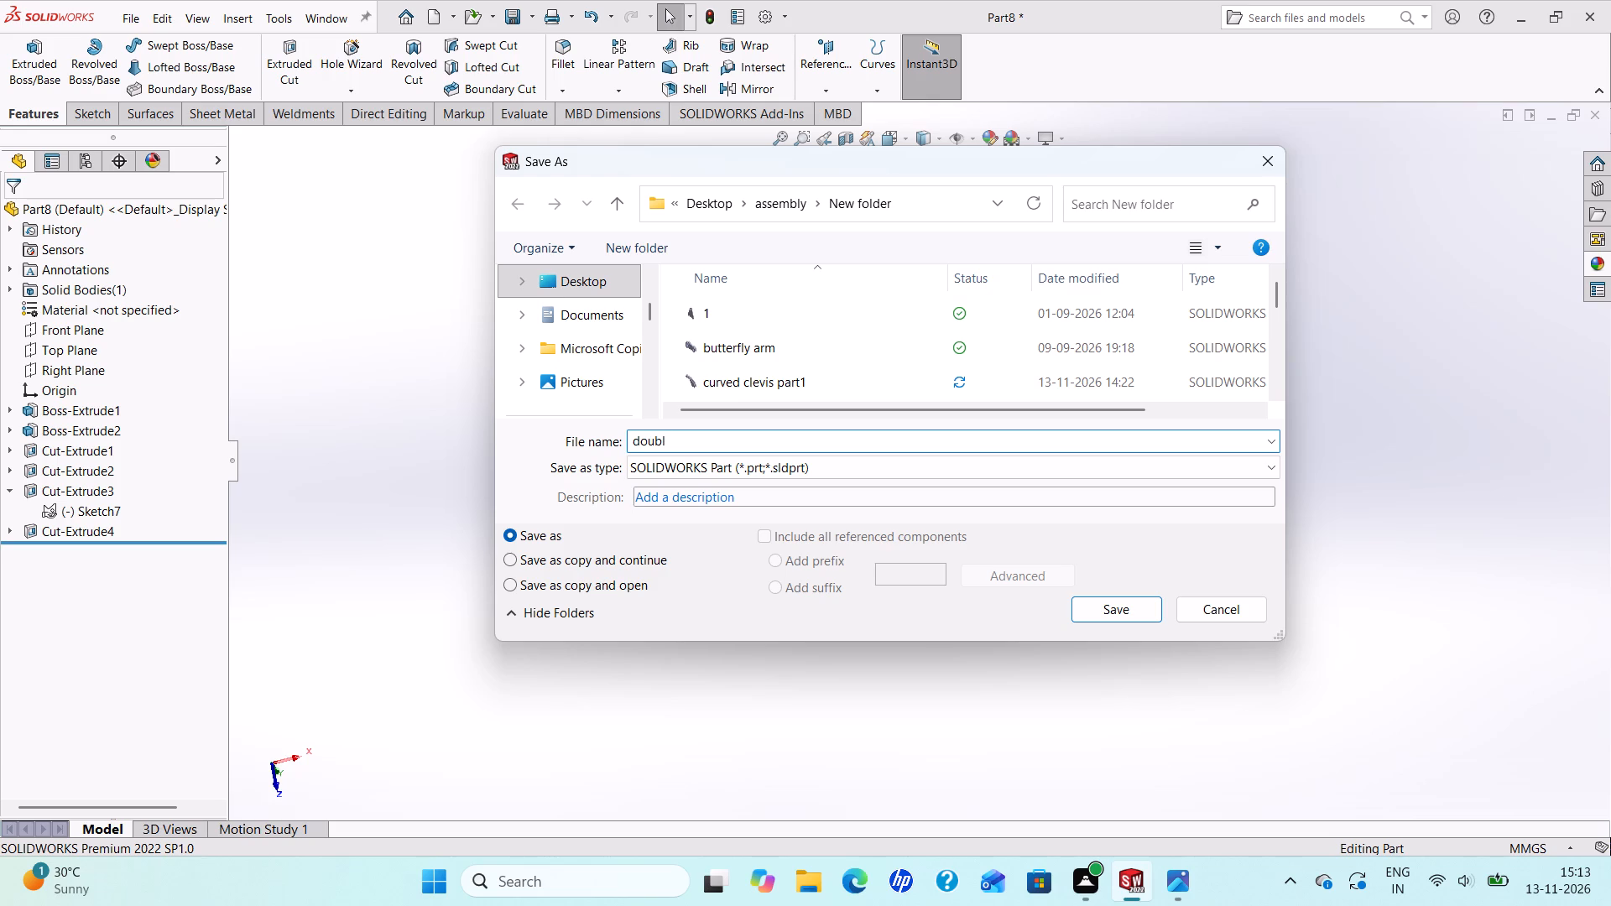
pyautogui.press('space')
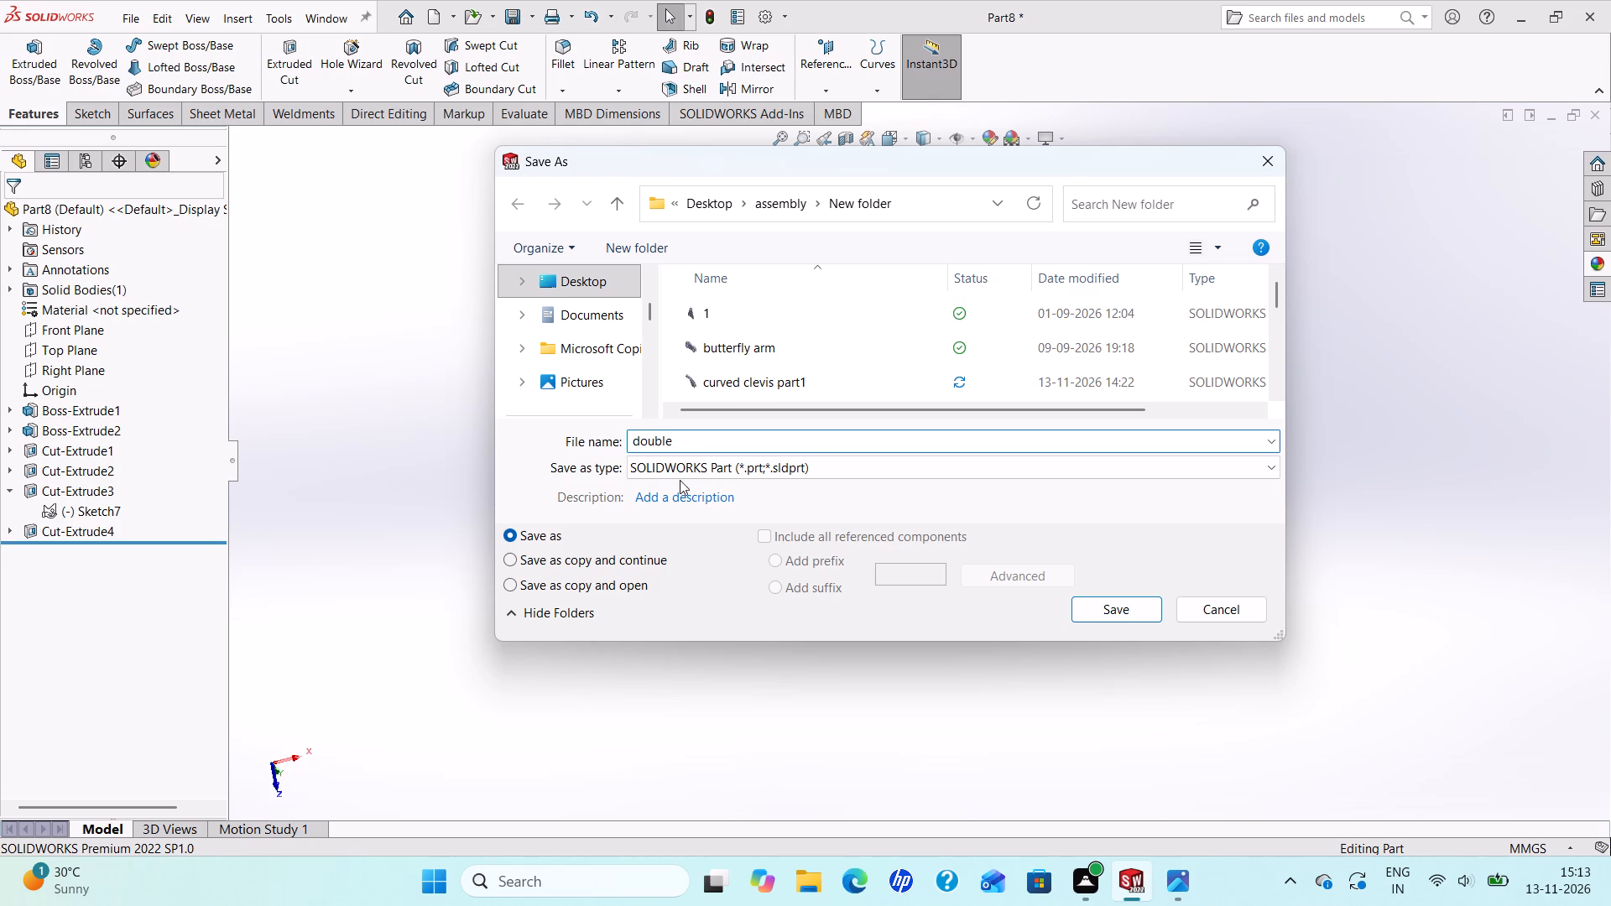
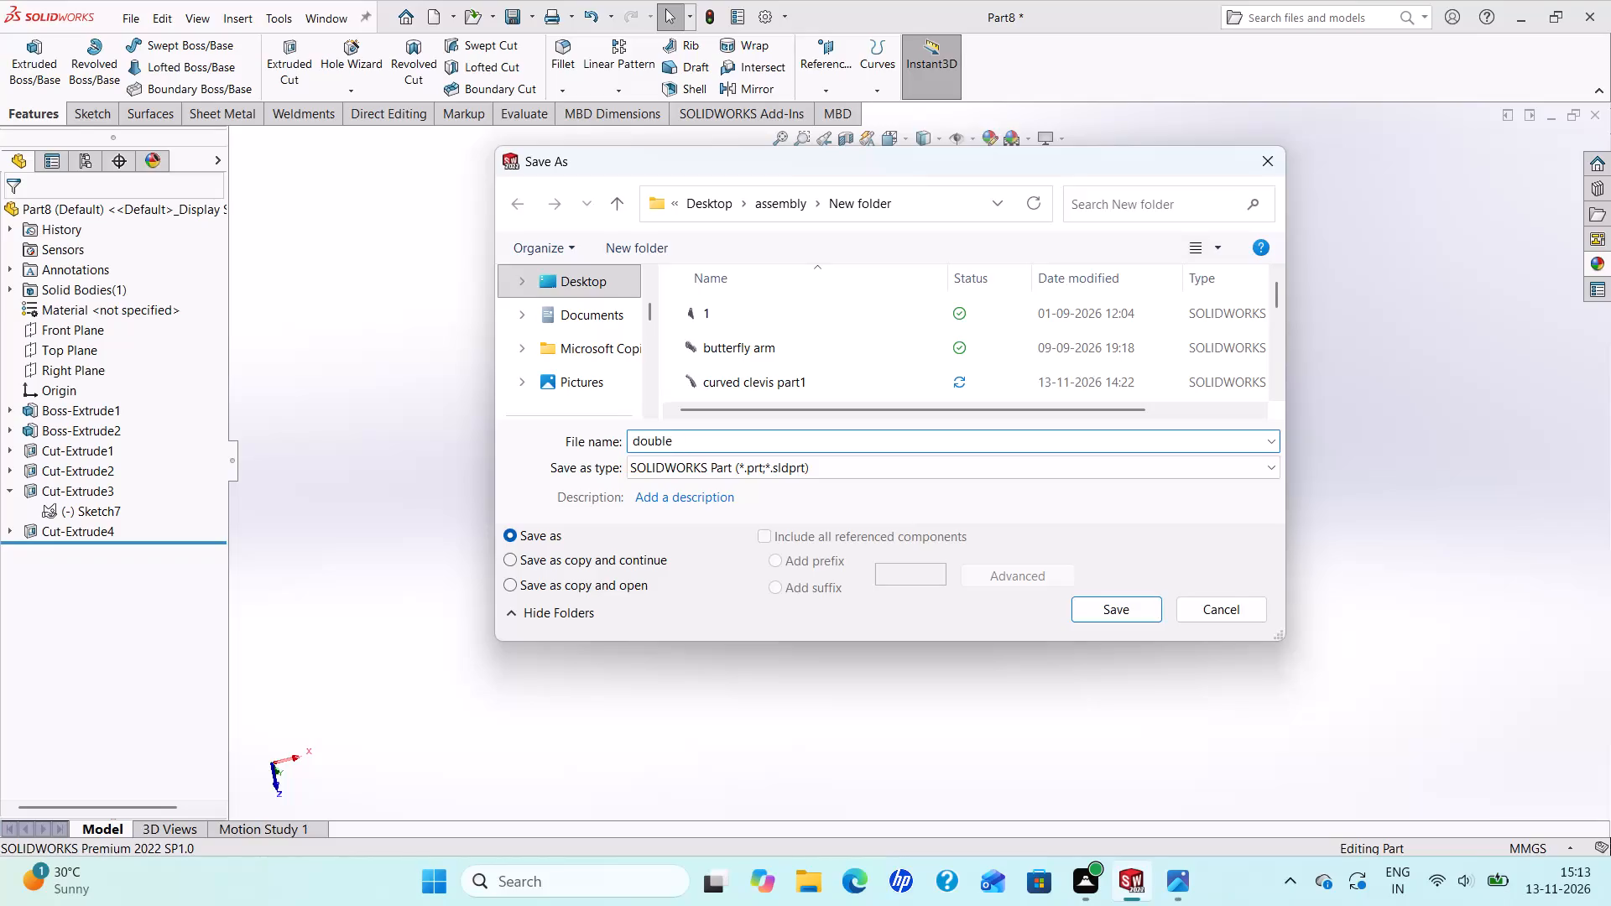
# Complete the file name as "double lug bracket" and save the part.
pyautogui.write('lug bracket')
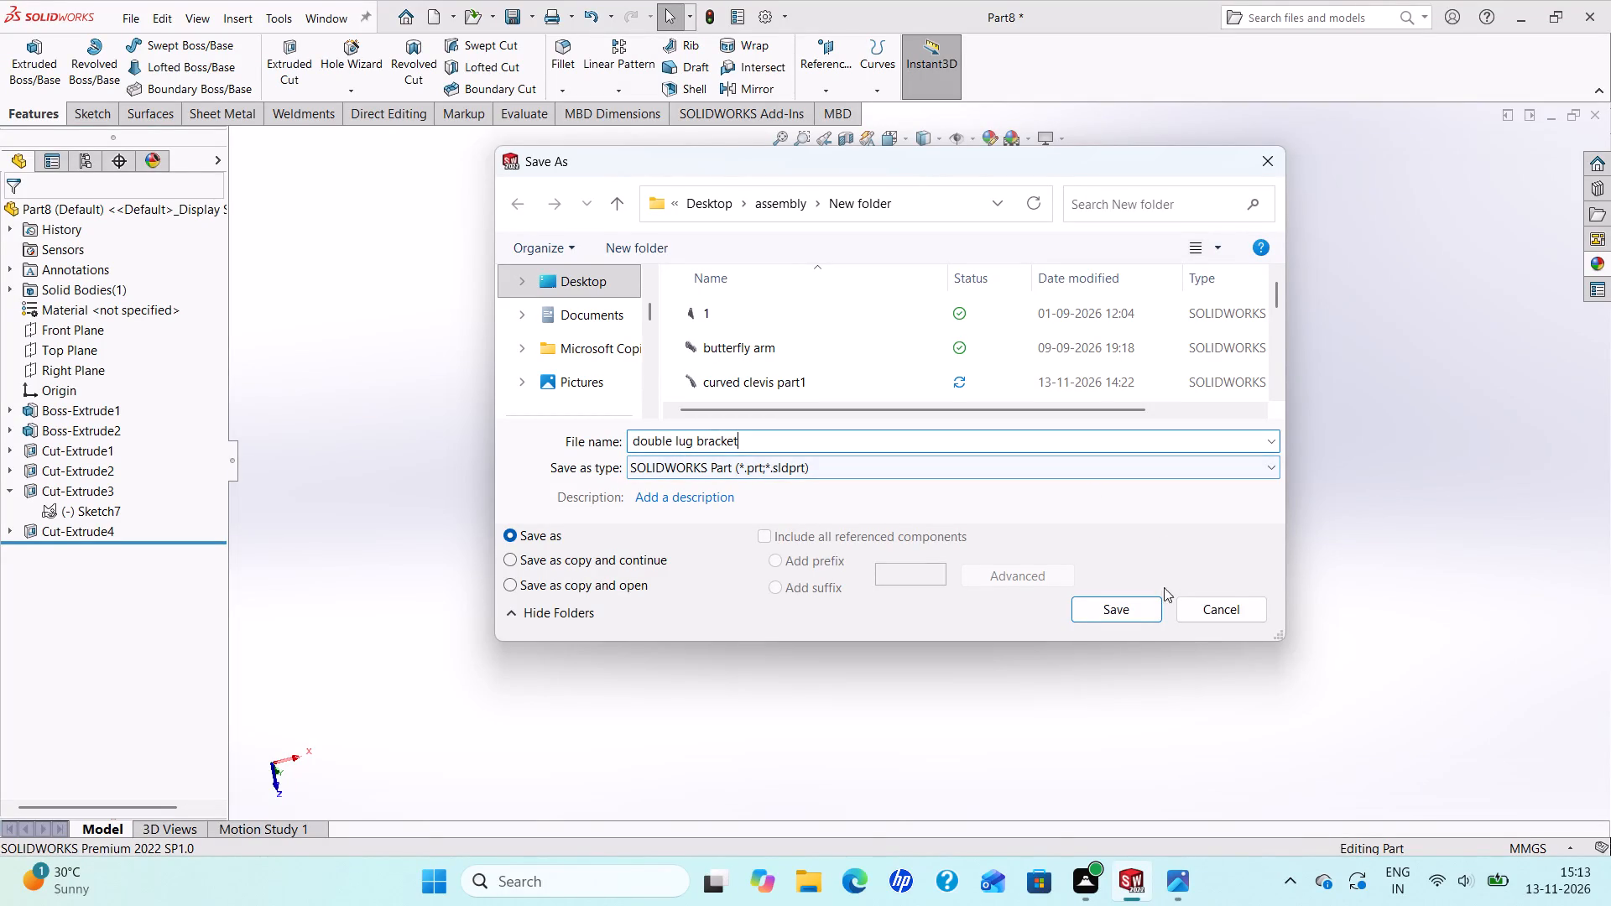
pyautogui.click(1119, 615)
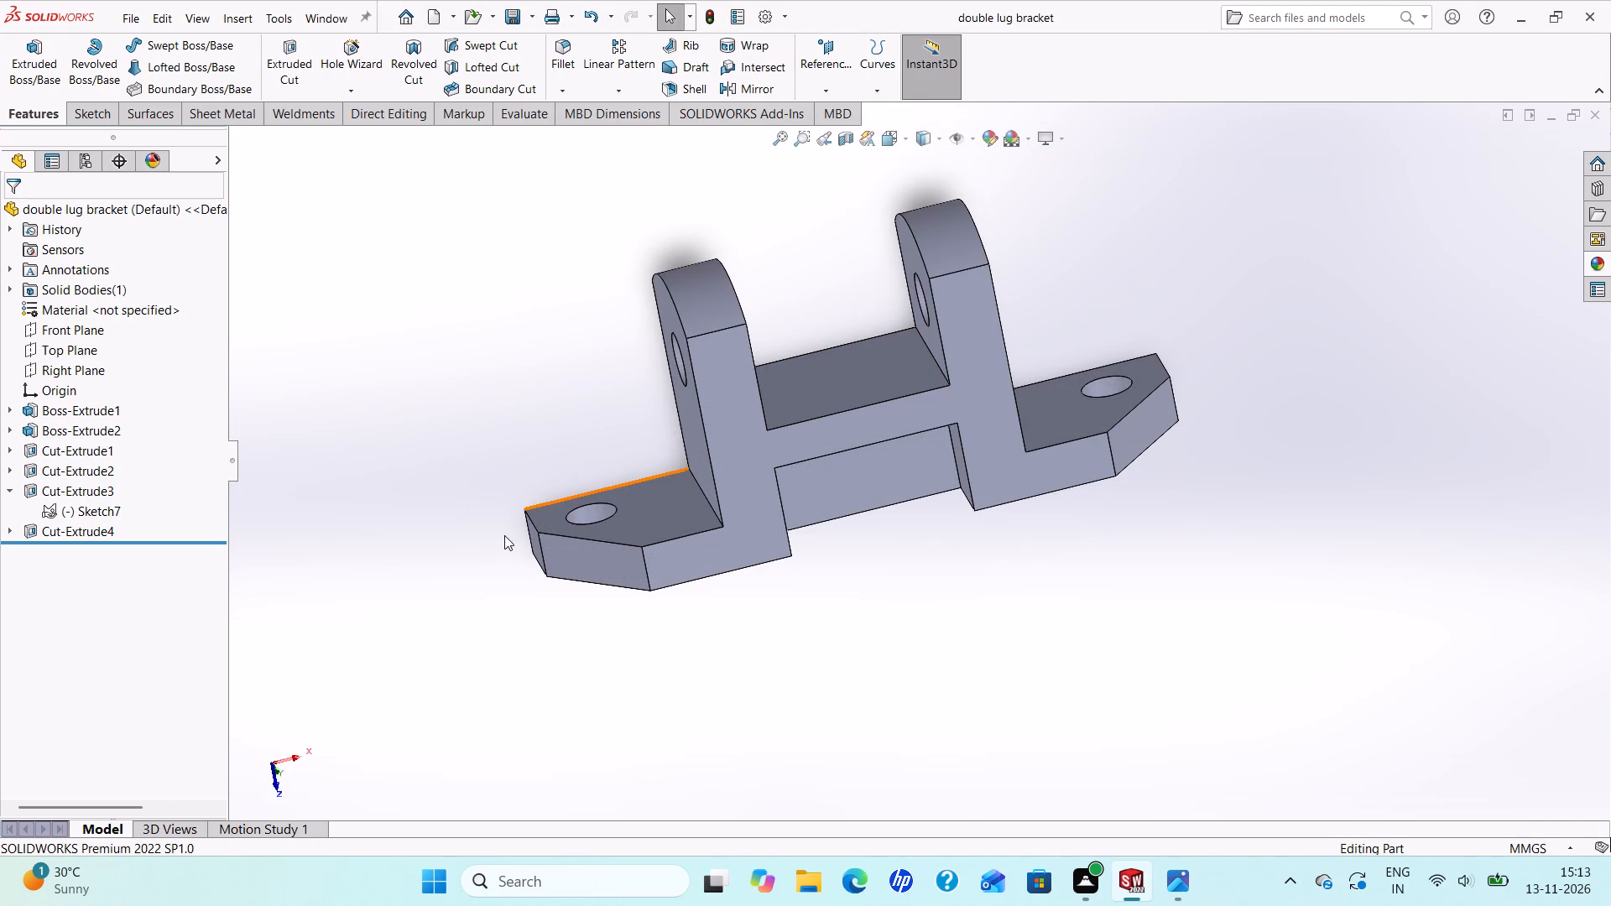
# Examine the finished bracket from an angle and in the Top view.
pyautogui.moveTo(503, 521); pyautogui.dragTo(641, 646, button='middle')
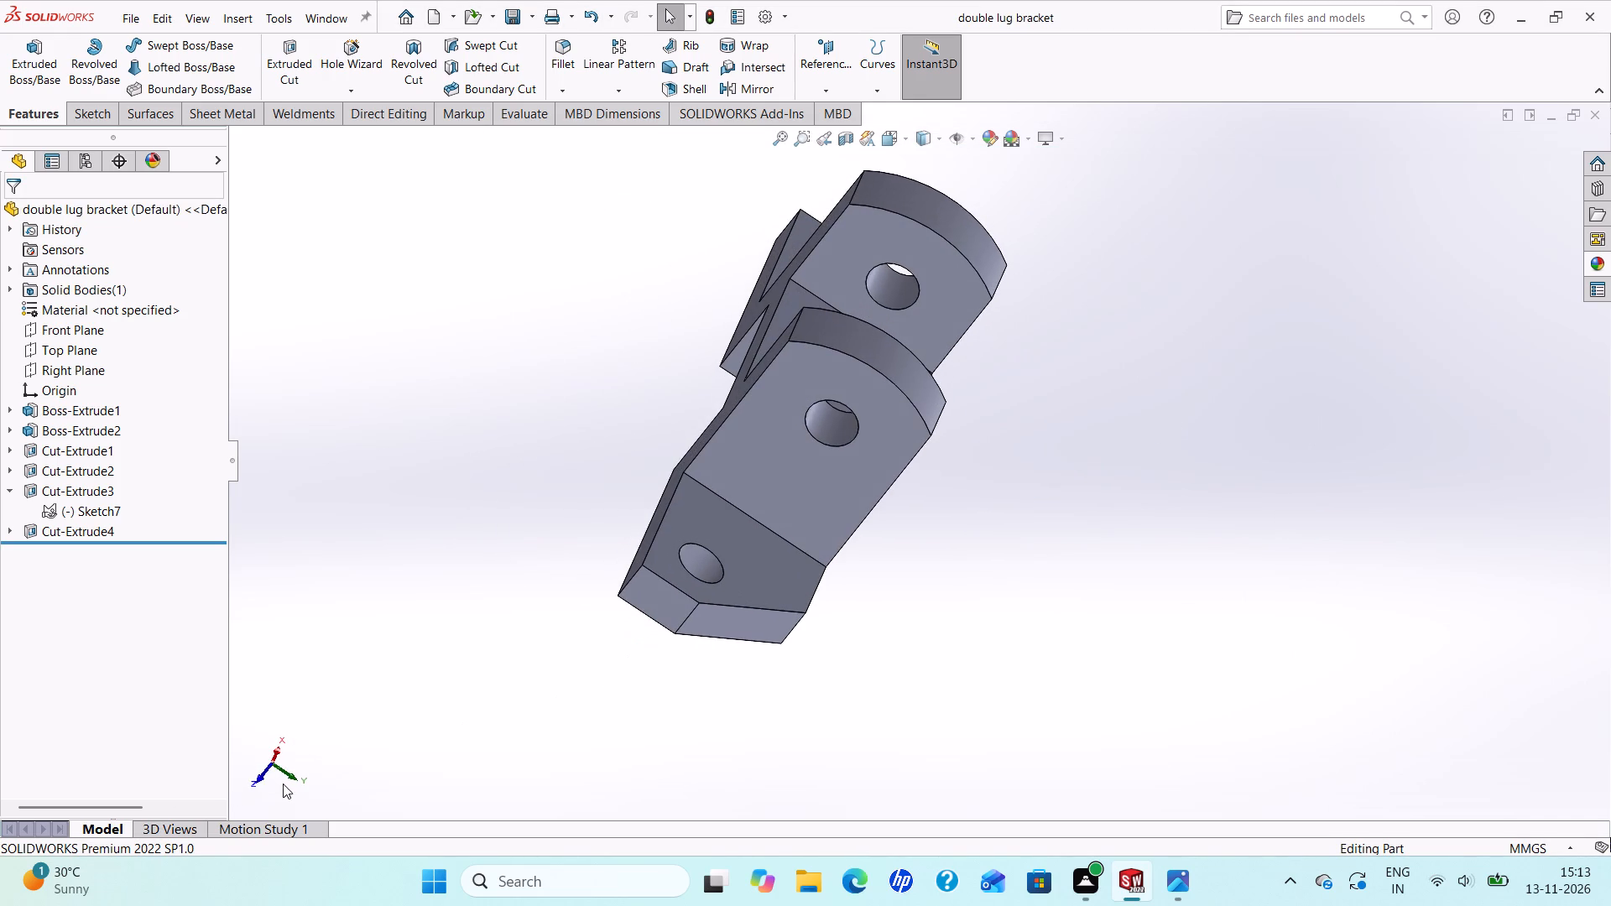
pyautogui.click(301, 782)
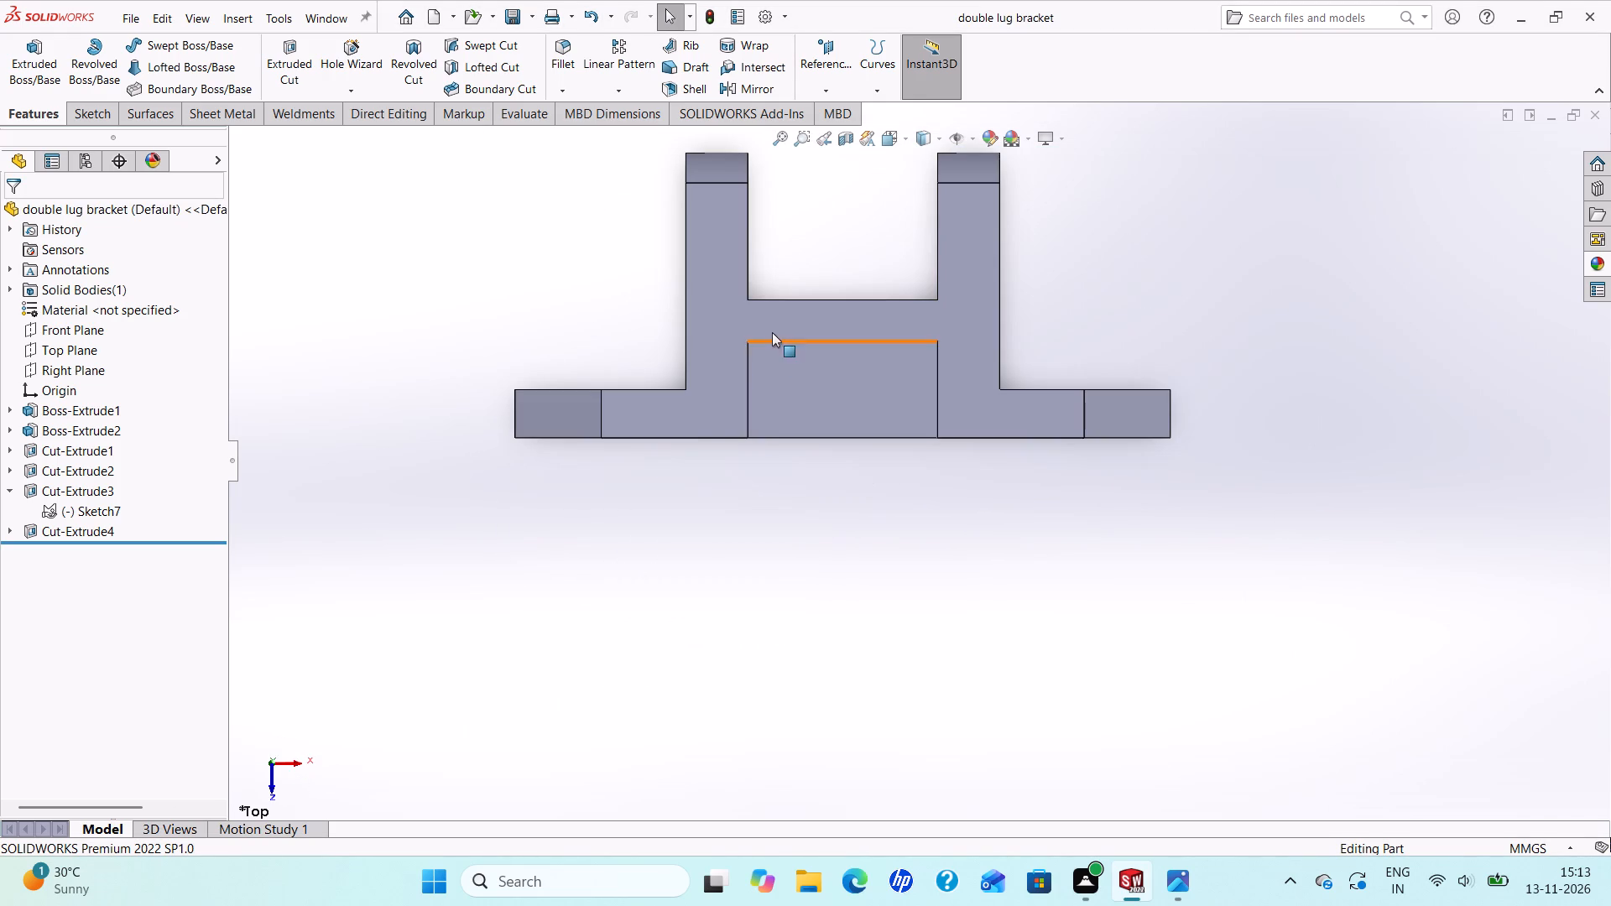
pyautogui.scroll(4, 762, 336)
pyautogui.scroll(-3, 951, 300)
pyautogui.scroll(3, 914, 389)
pyautogui.scroll(-3, 946, 439)
pyautogui.scroll(3, 952, 456)
pyautogui.scroll(-2, 936, 492)
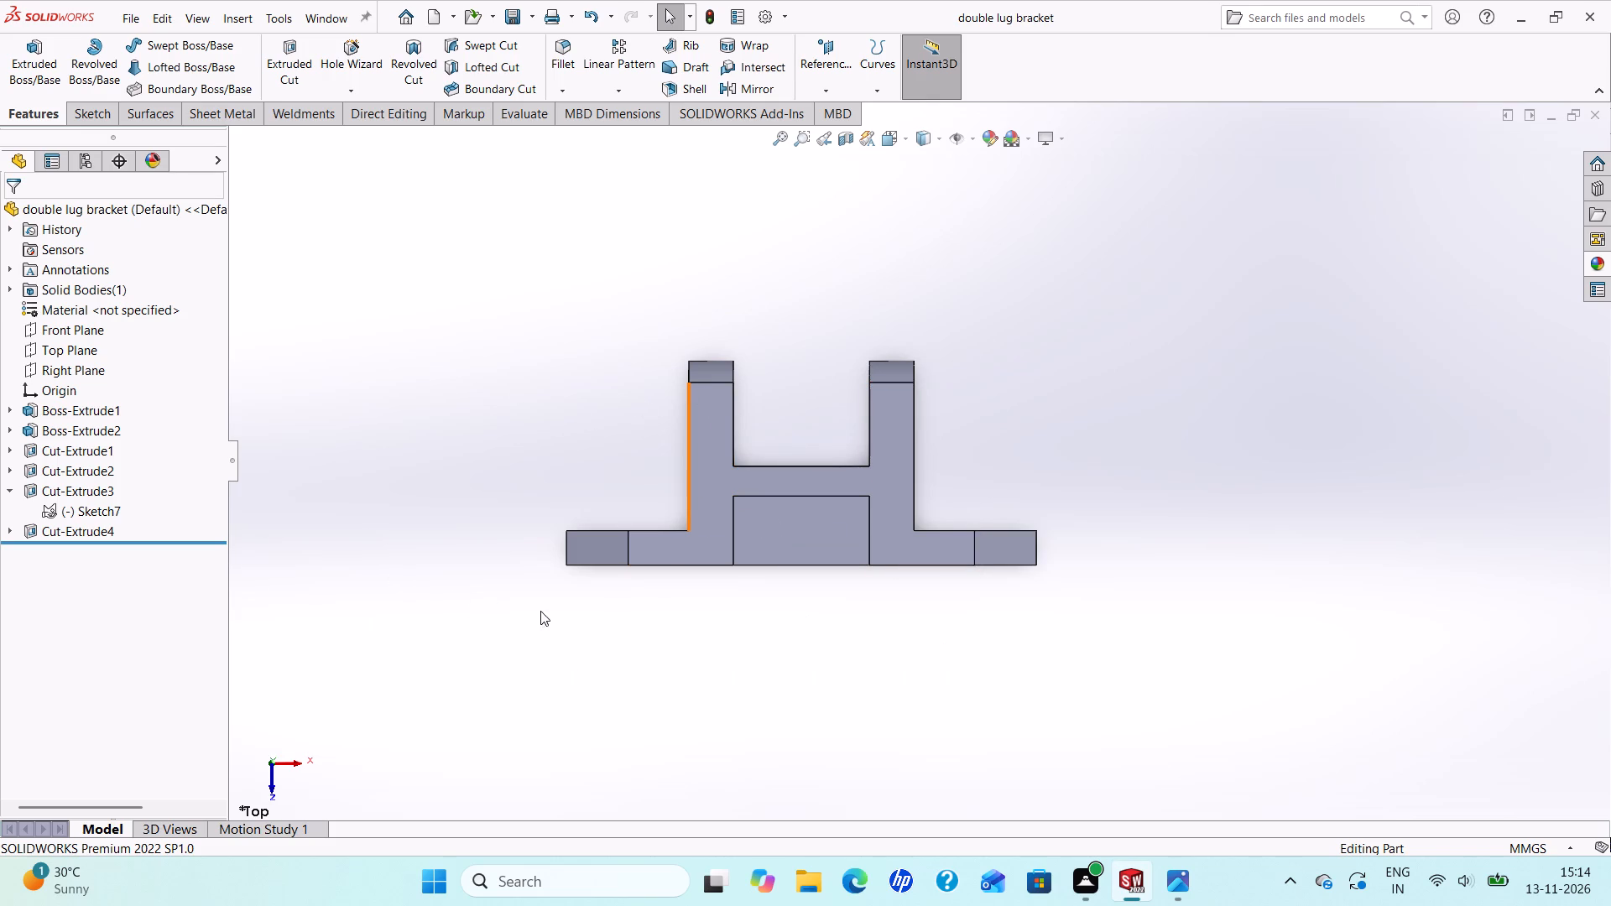
# Save the double lug bracket part again.
pyautogui.hotkey('ctrl', 's')
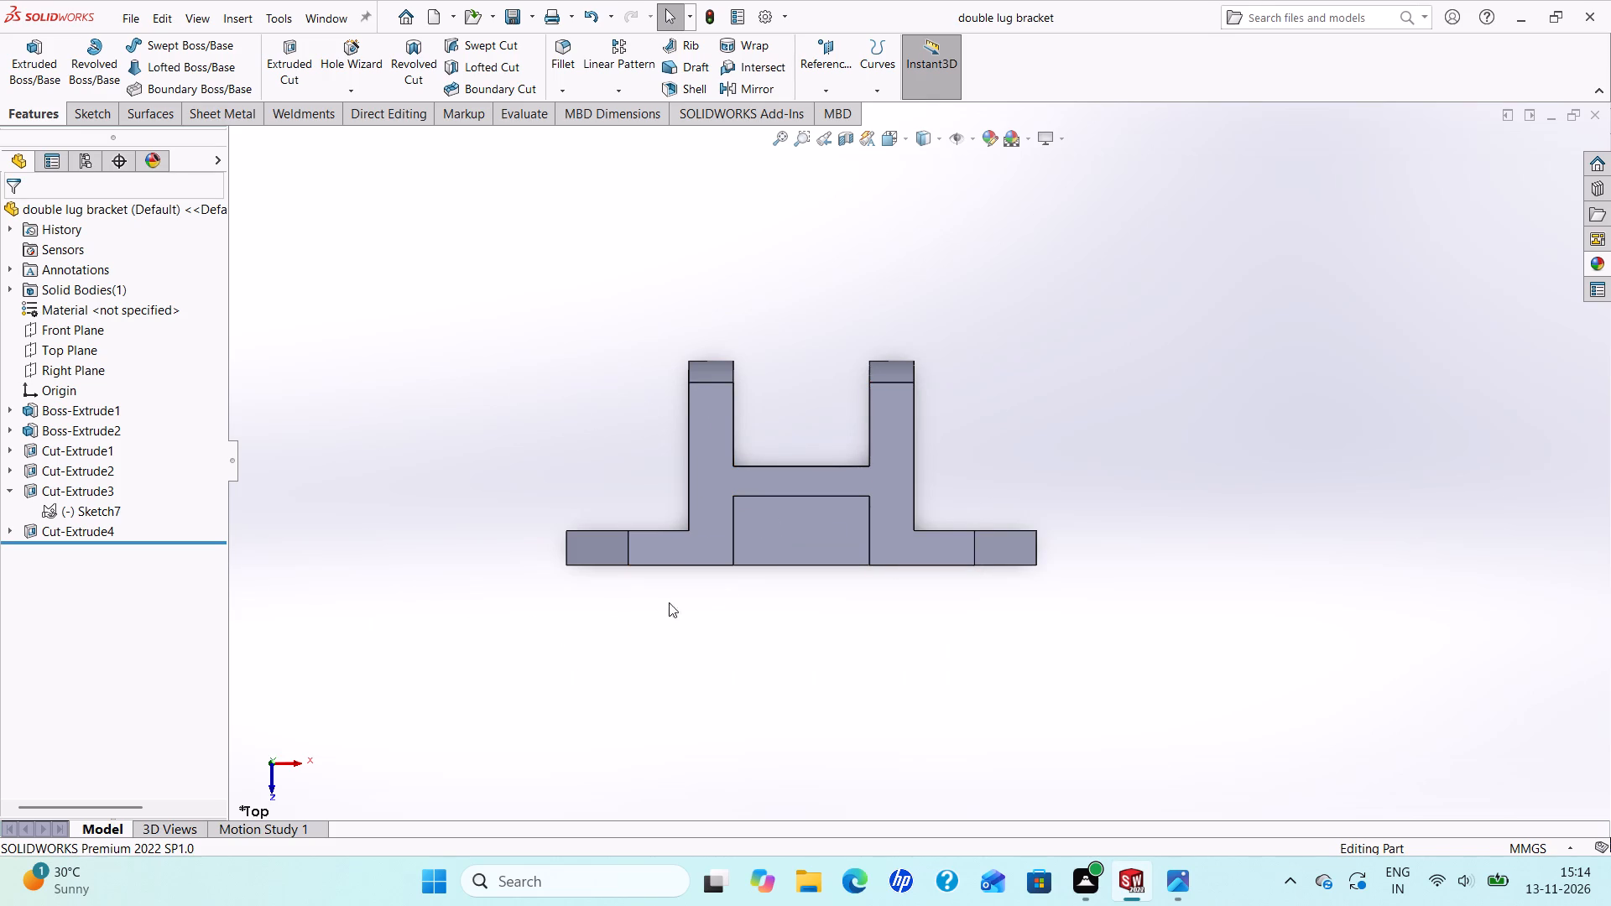
# Apply a light cyan colour from the standard swatches to the whole double lug bracket part.
pyautogui.click(987, 131)
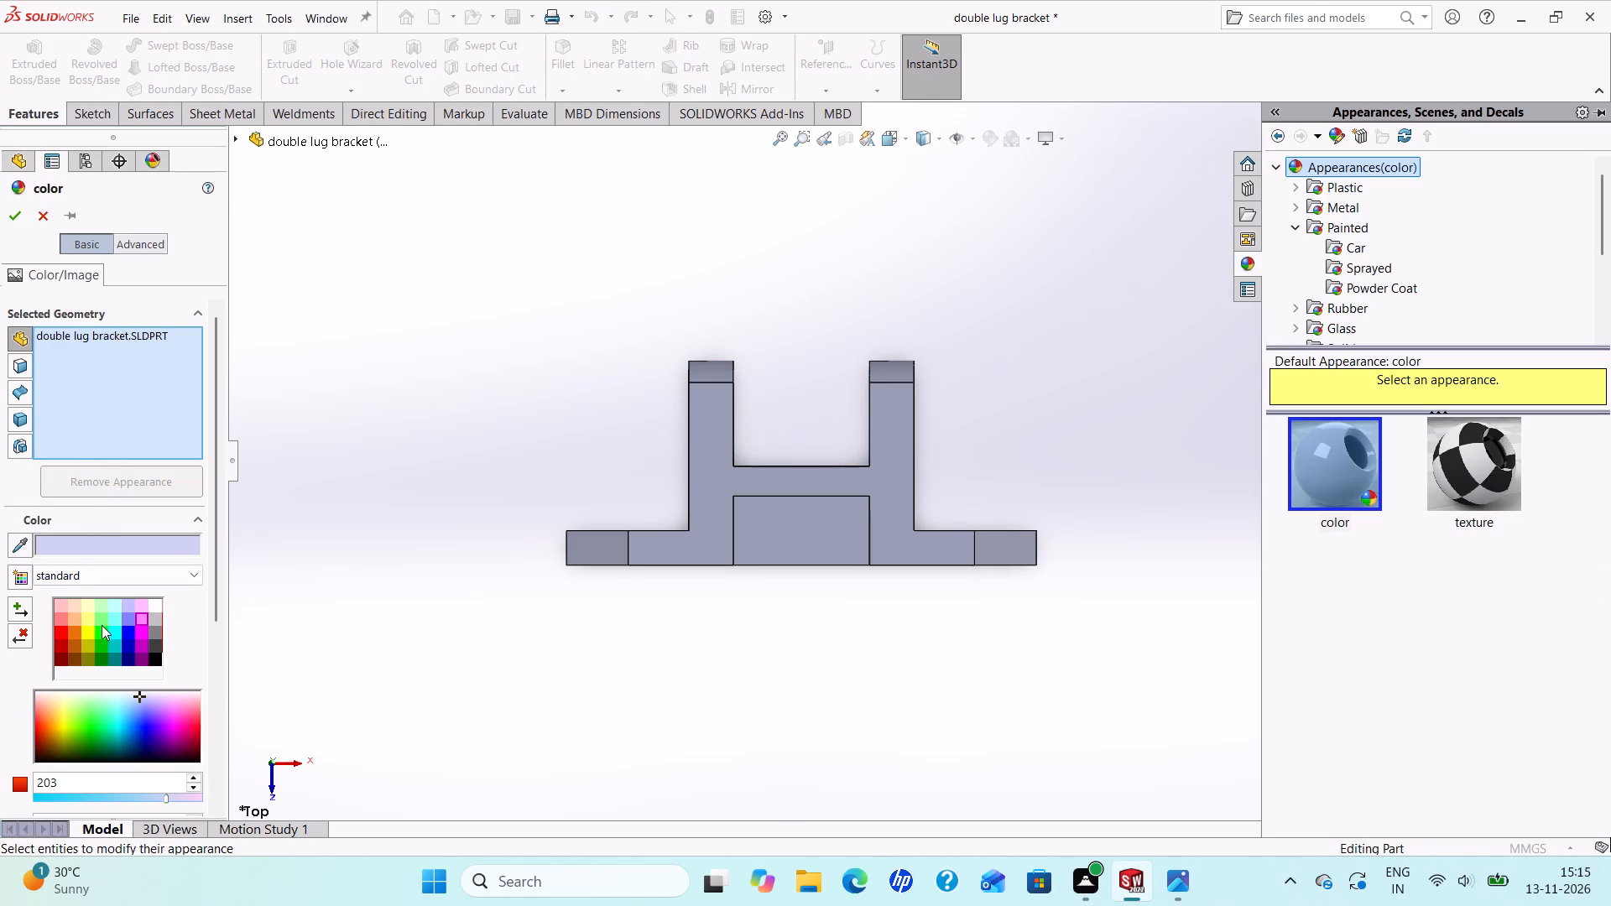
pyautogui.click(112, 617)
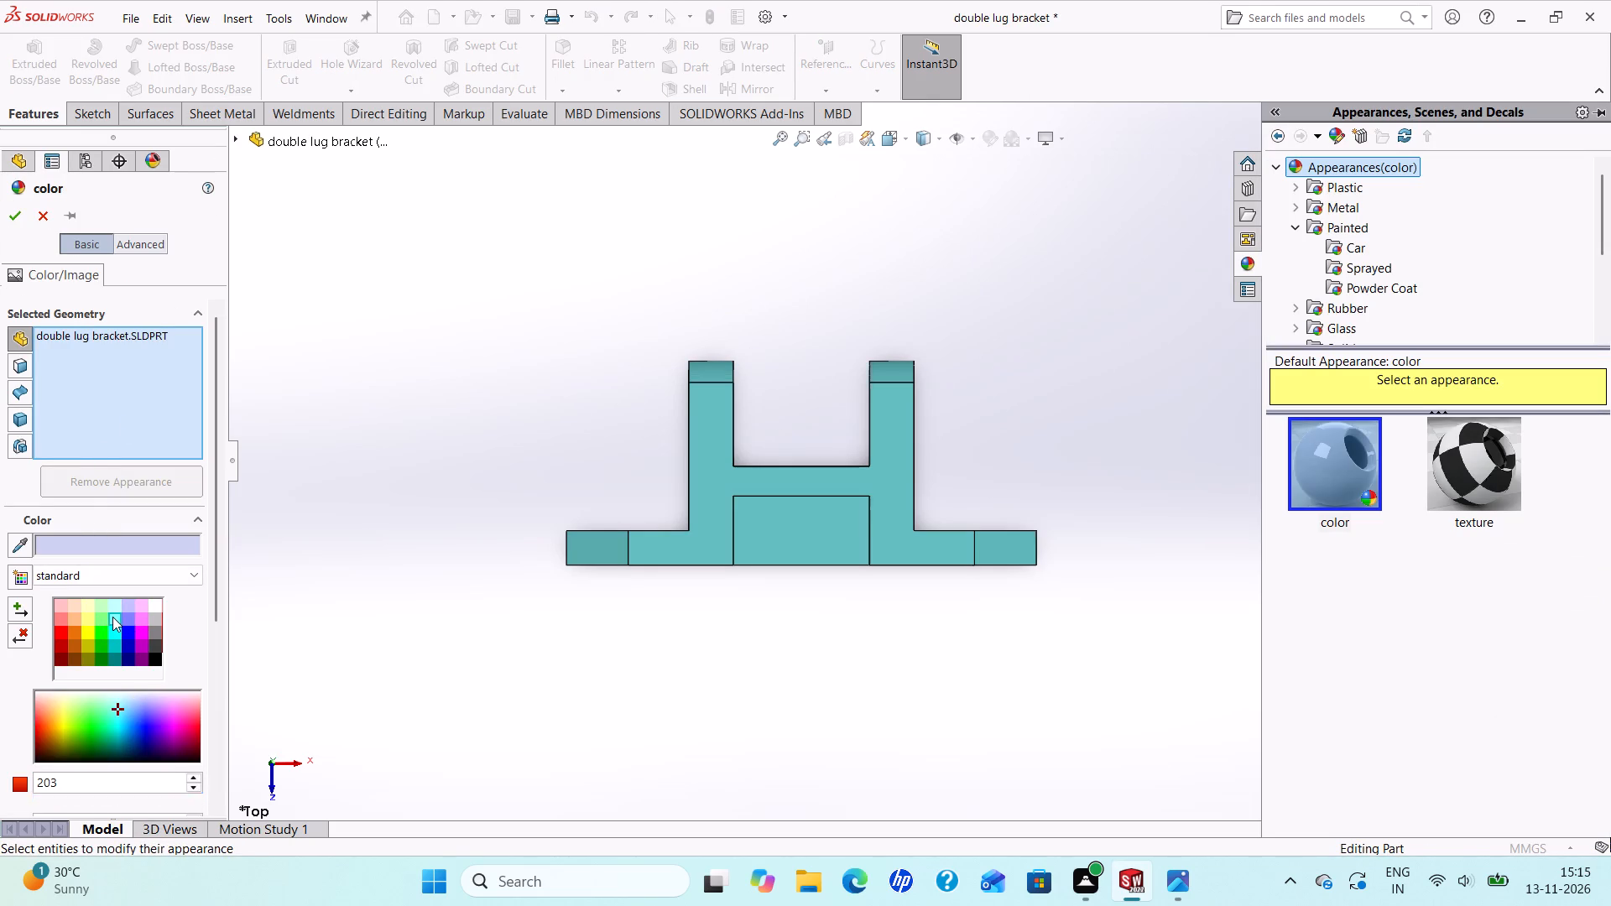
pyautogui.moveTo(651, 388); pyautogui.dragTo(508, 523, button='middle')
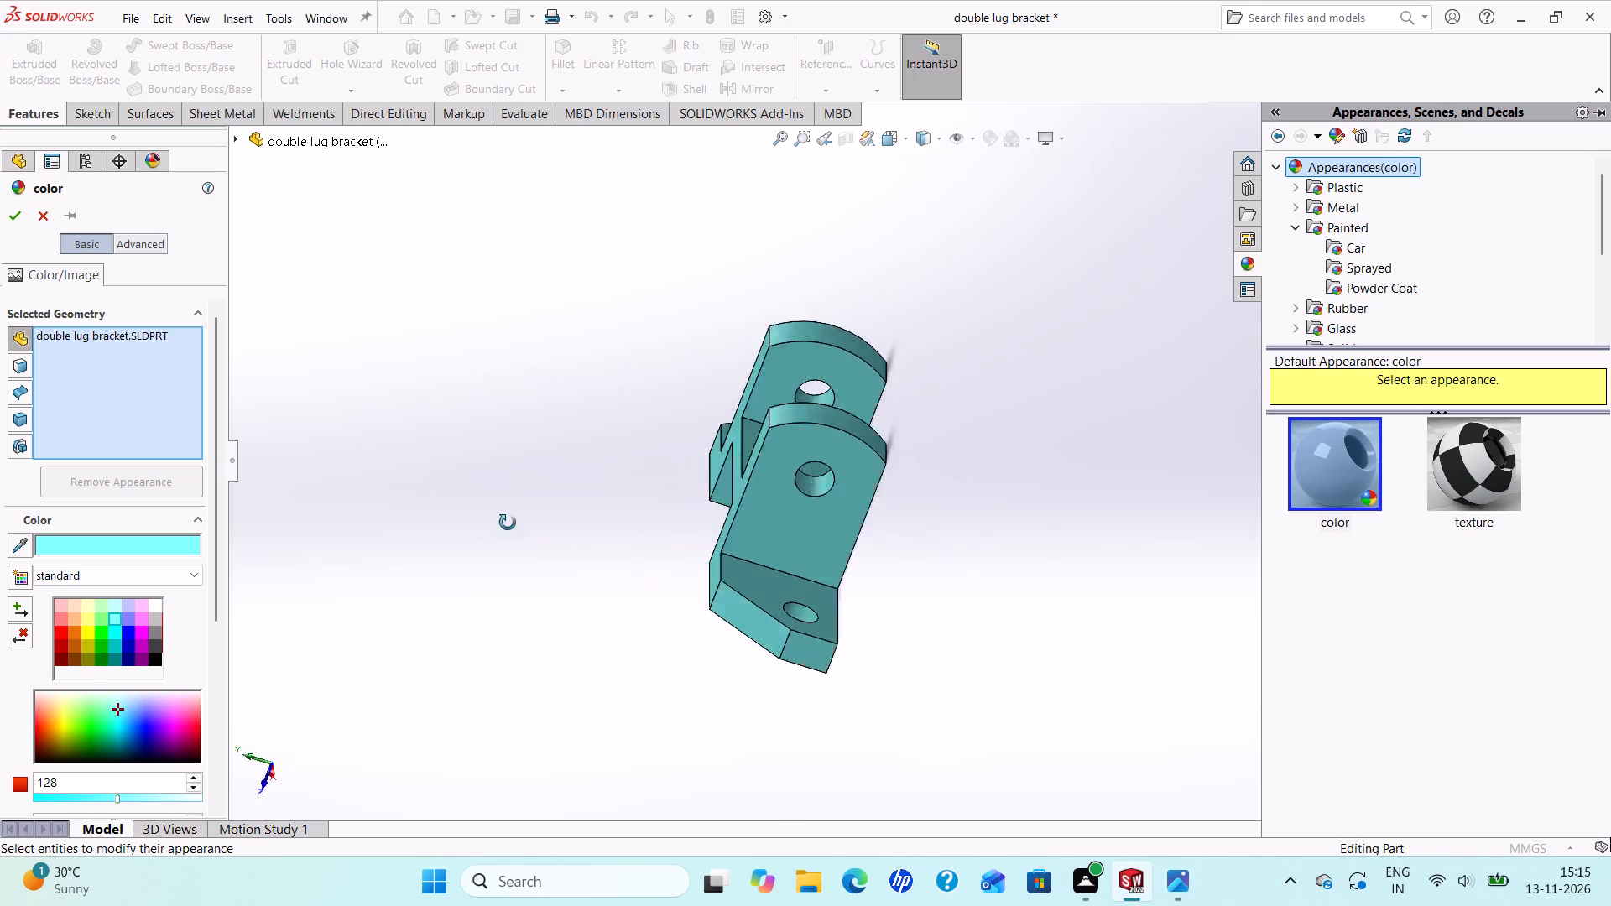
pyautogui.moveTo(508, 523); pyautogui.dragTo(354, 399, button='middle')
pyautogui.scroll(-1, 954, 423)
pyautogui.scroll(2, 975, 424)
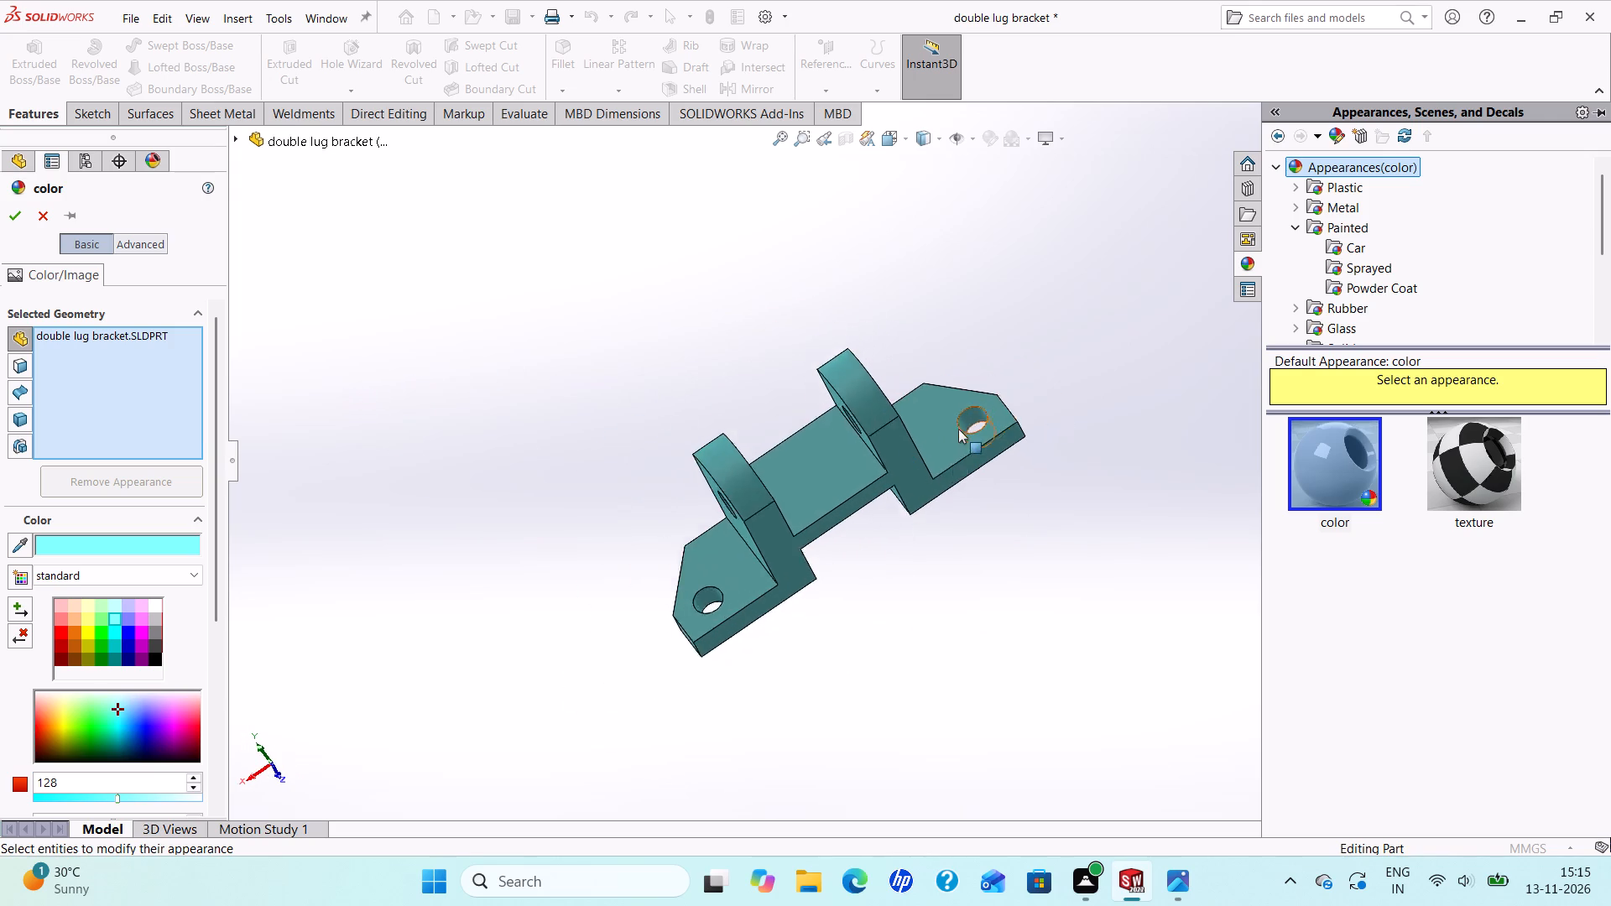
pyautogui.scroll(1, 958, 429)
pyautogui.scroll(-4, 939, 447)
pyautogui.scroll(6, 889, 505)
pyautogui.scroll(-4, 886, 500)
pyautogui.scroll(5, 886, 501)
pyautogui.scroll(-3, 871, 482)
pyautogui.scroll(3, 899, 461)
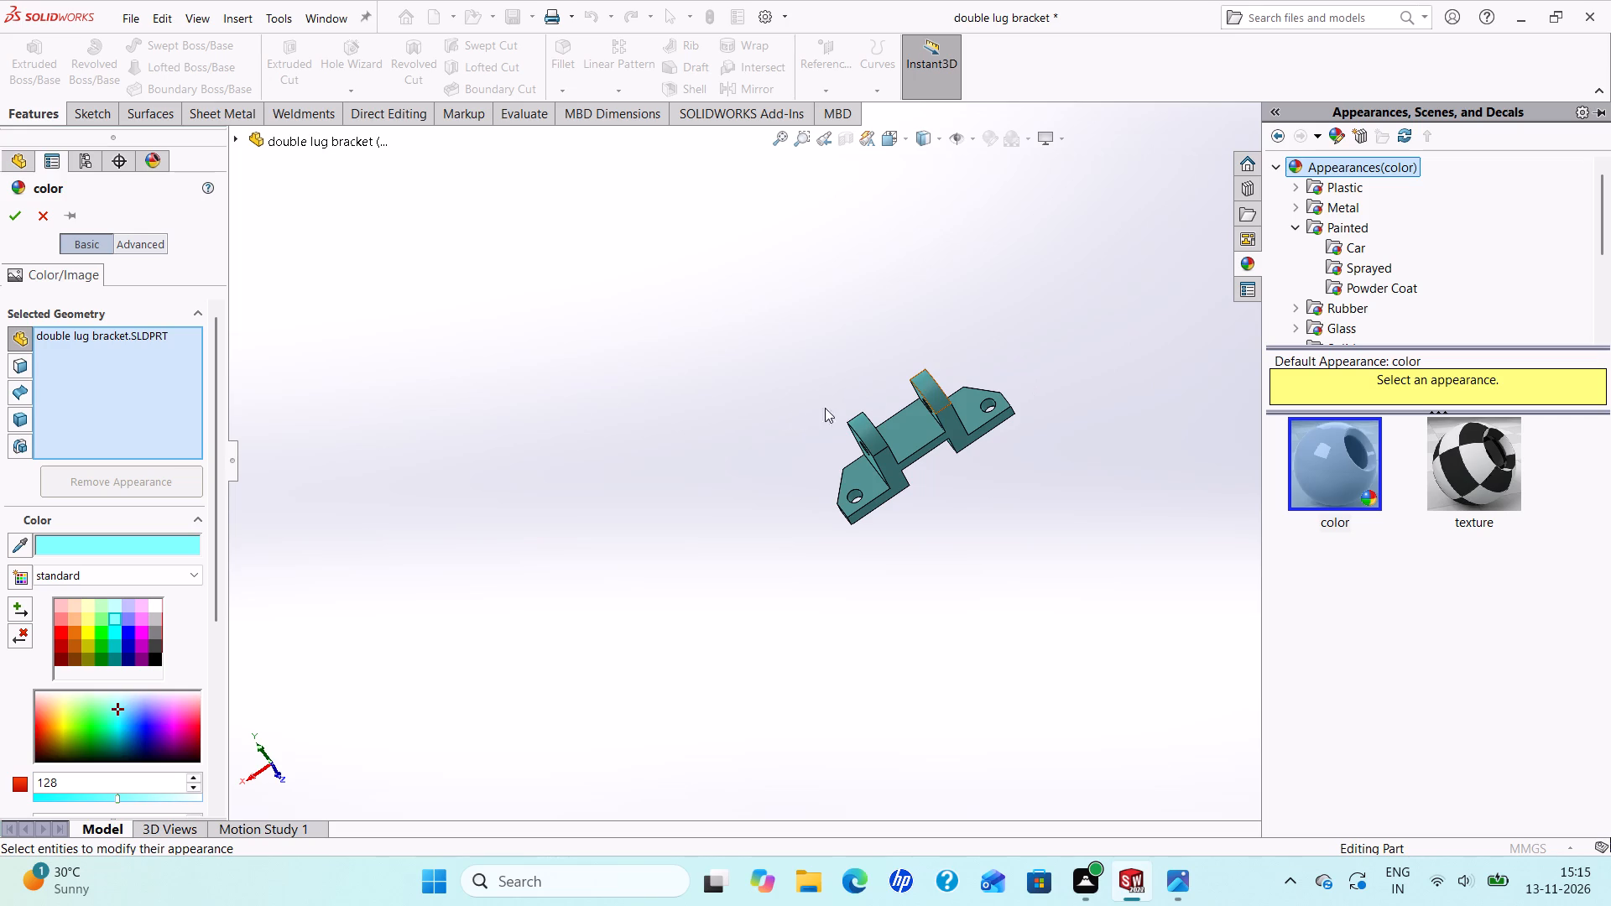
pyautogui.scroll(-2, 1039, 390)
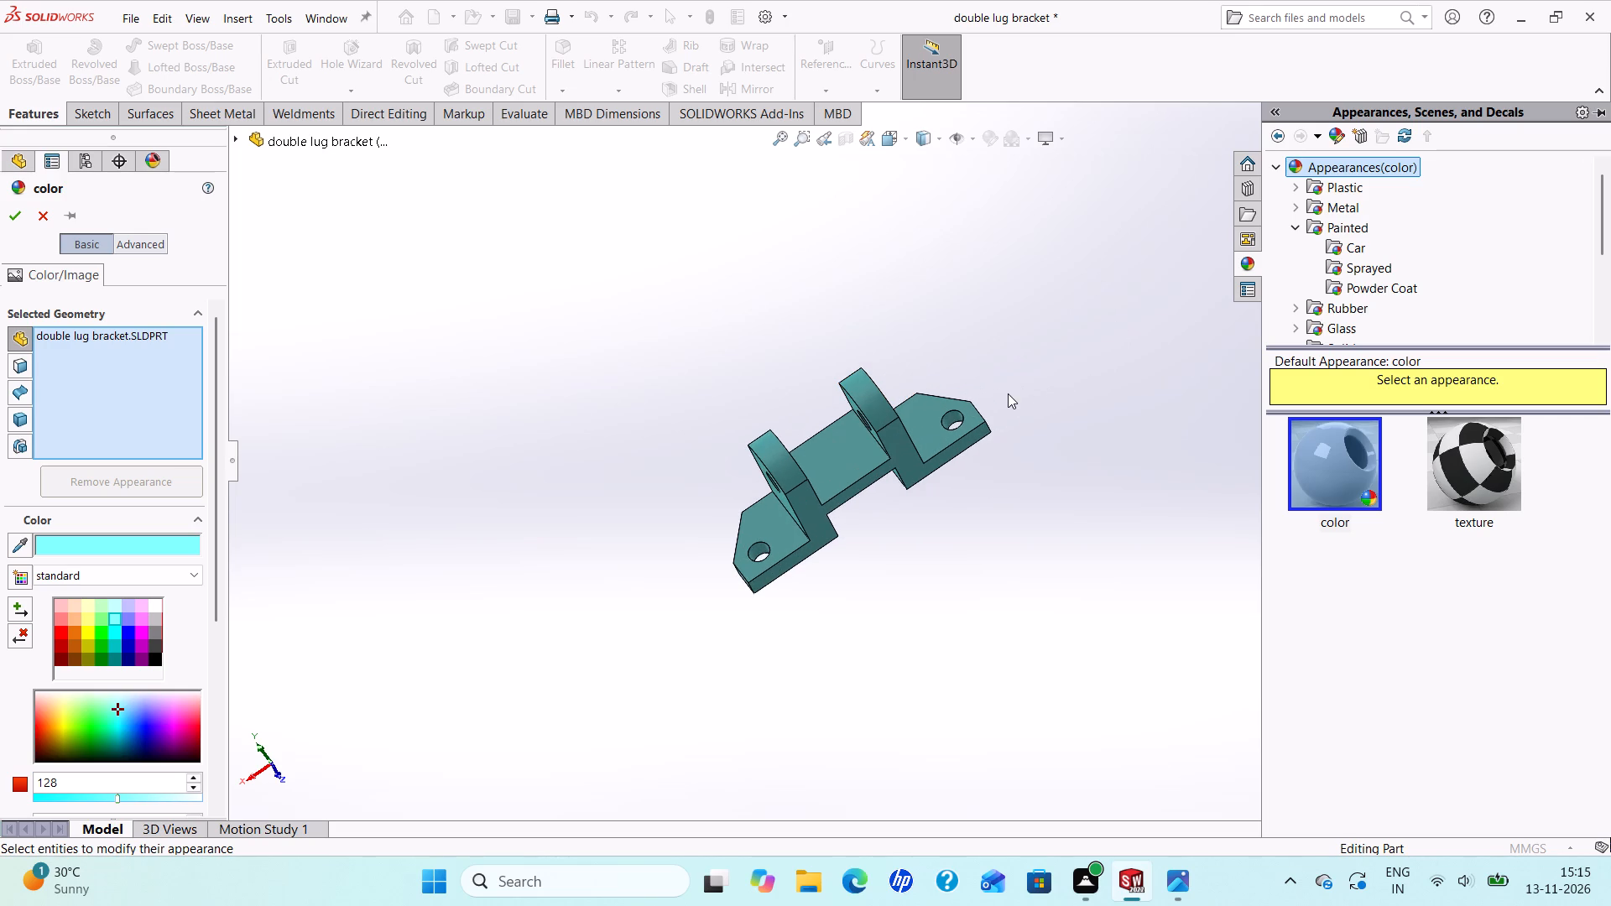
pyautogui.scroll(1, 1004, 396)
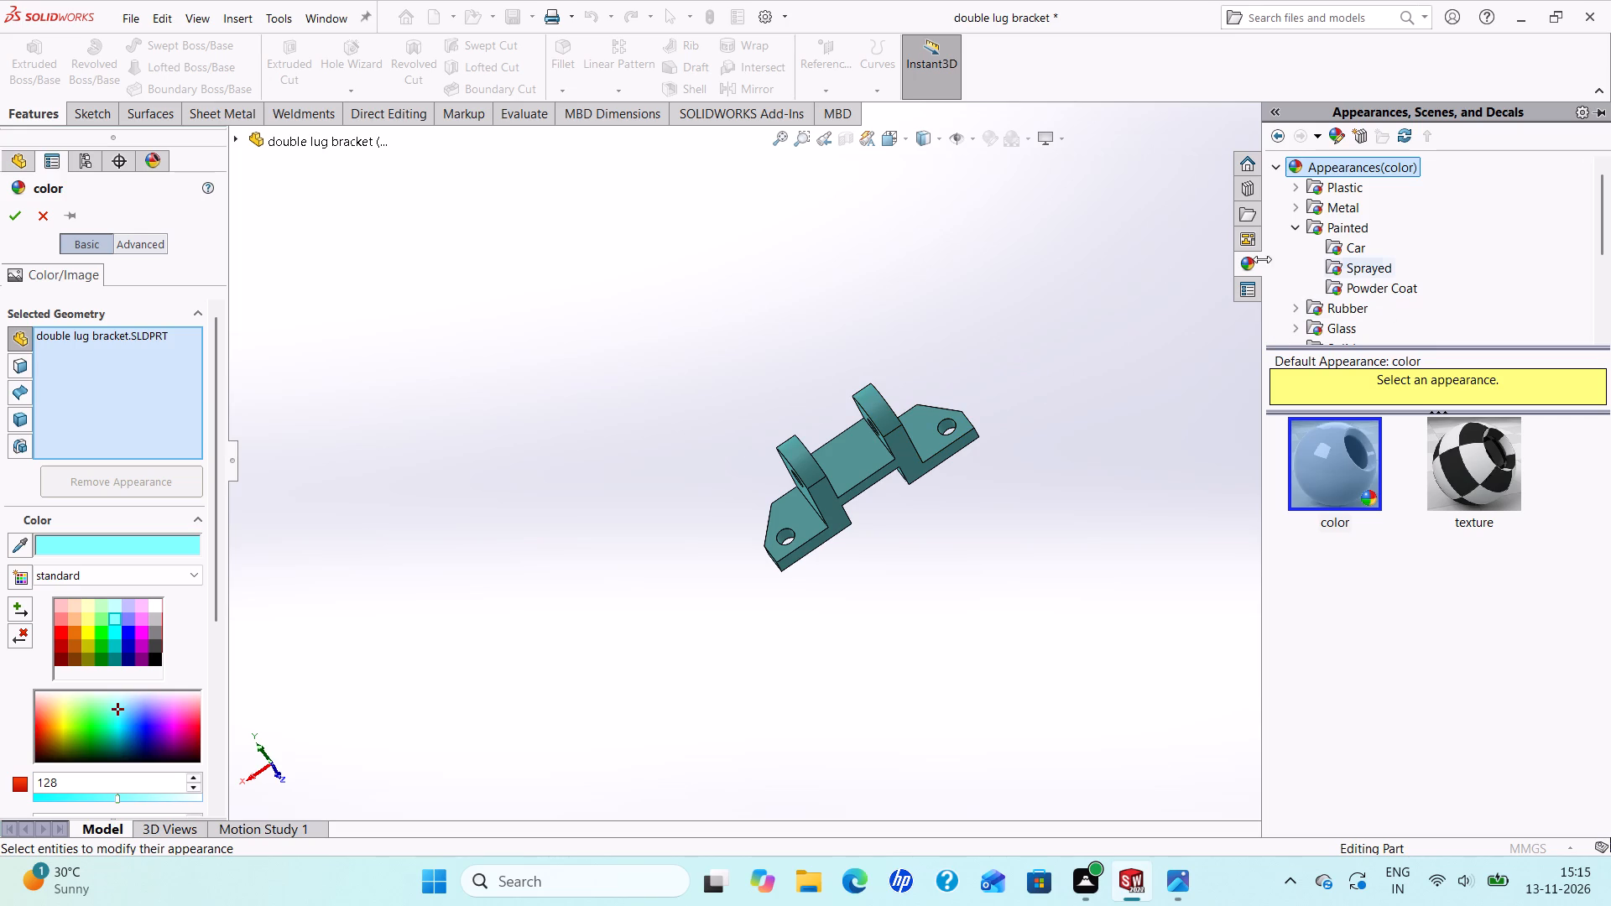
pyautogui.scroll(-2, 957, 386)
pyautogui.scroll(2, 953, 396)
pyautogui.scroll(-3, 926, 435)
pyautogui.scroll(3, 910, 492)
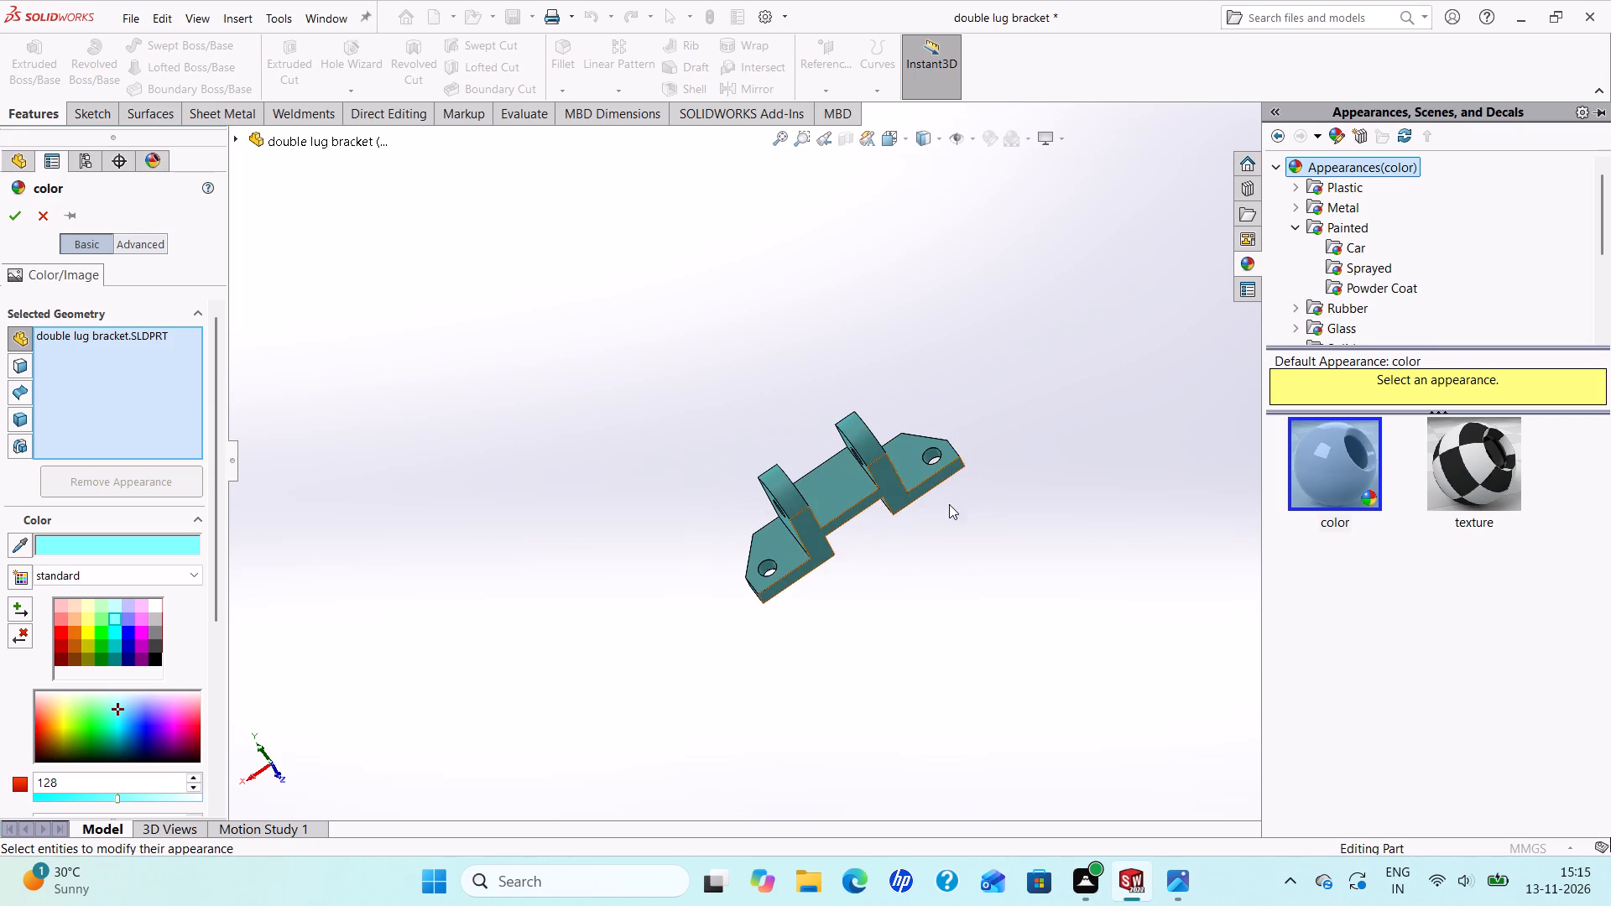
pyautogui.scroll(-1, 957, 509)
pyautogui.scroll(1, 936, 495)
pyautogui.scroll(-1, 934, 492)
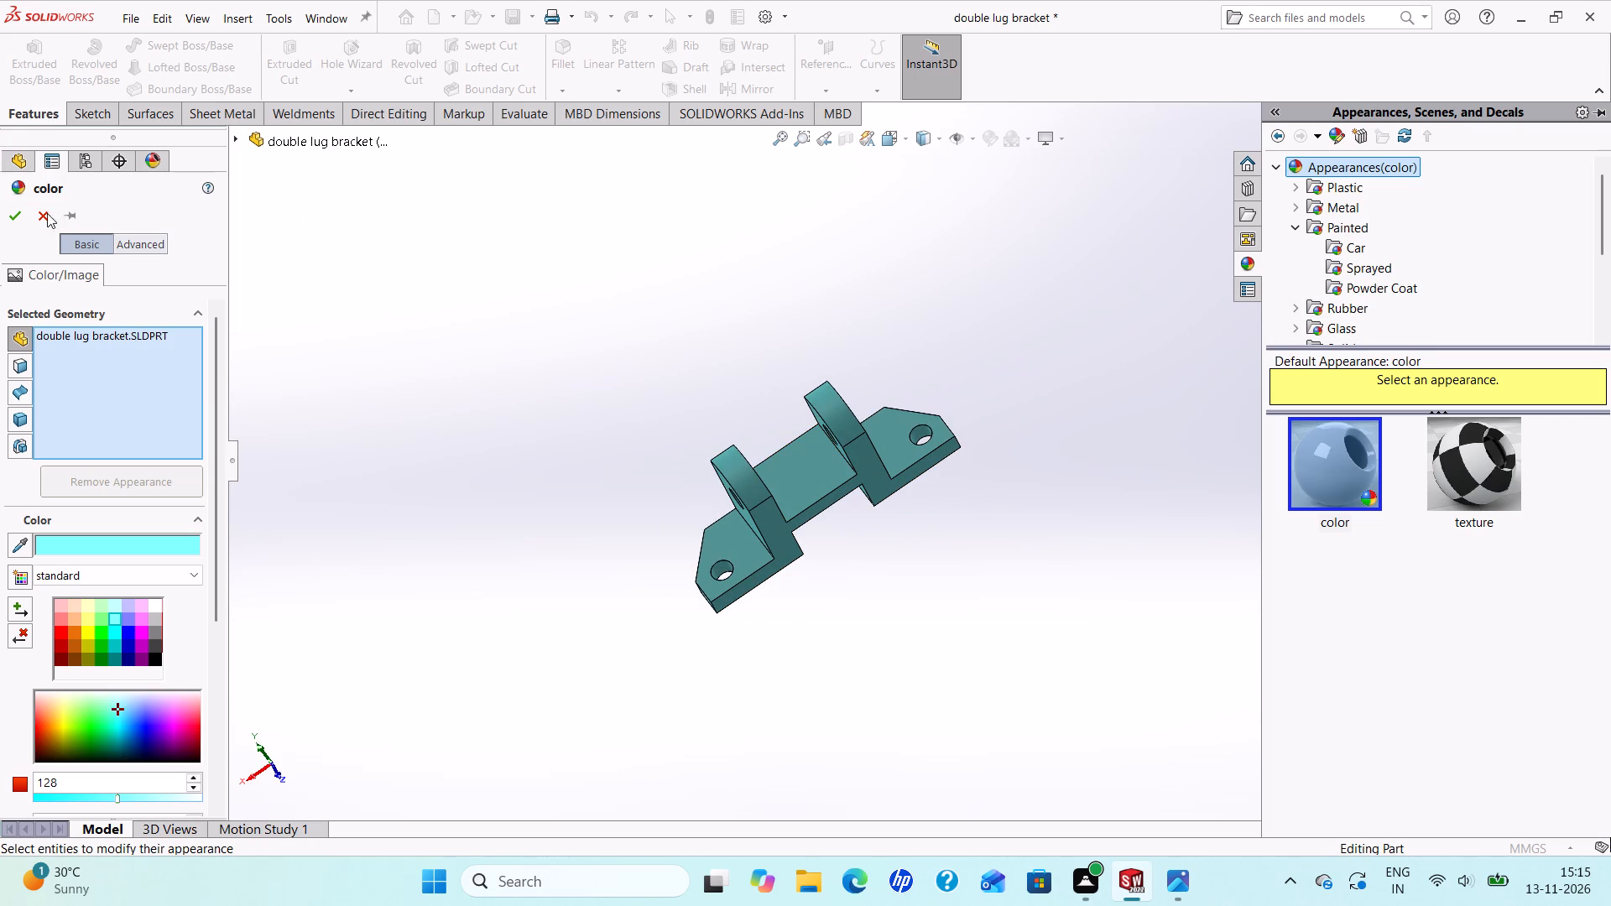
pyautogui.click(11, 213)
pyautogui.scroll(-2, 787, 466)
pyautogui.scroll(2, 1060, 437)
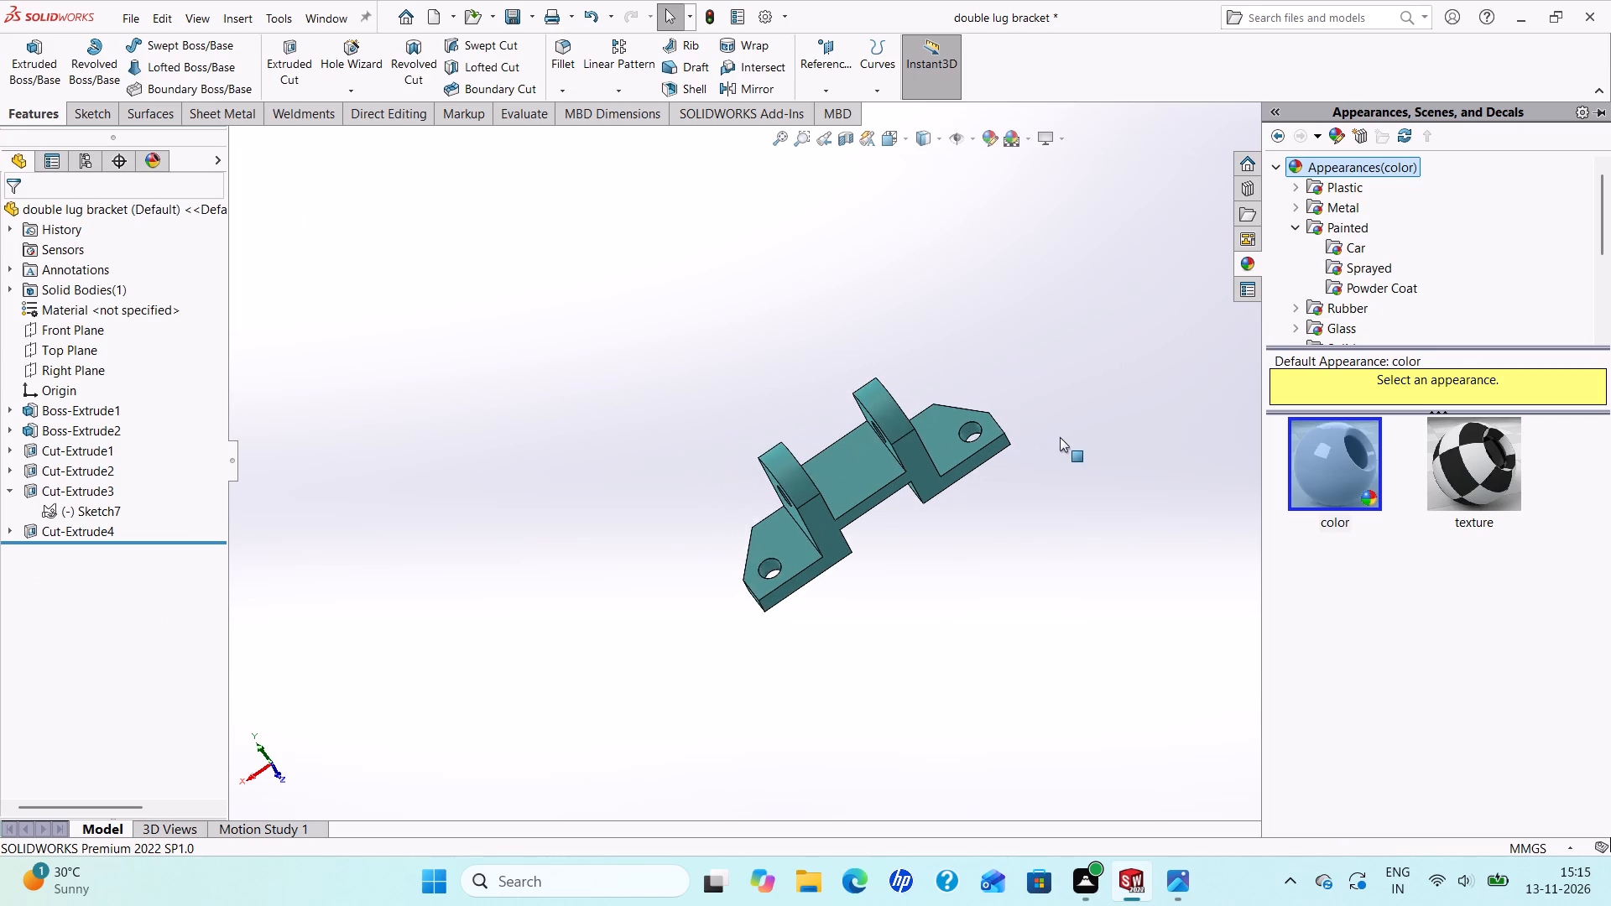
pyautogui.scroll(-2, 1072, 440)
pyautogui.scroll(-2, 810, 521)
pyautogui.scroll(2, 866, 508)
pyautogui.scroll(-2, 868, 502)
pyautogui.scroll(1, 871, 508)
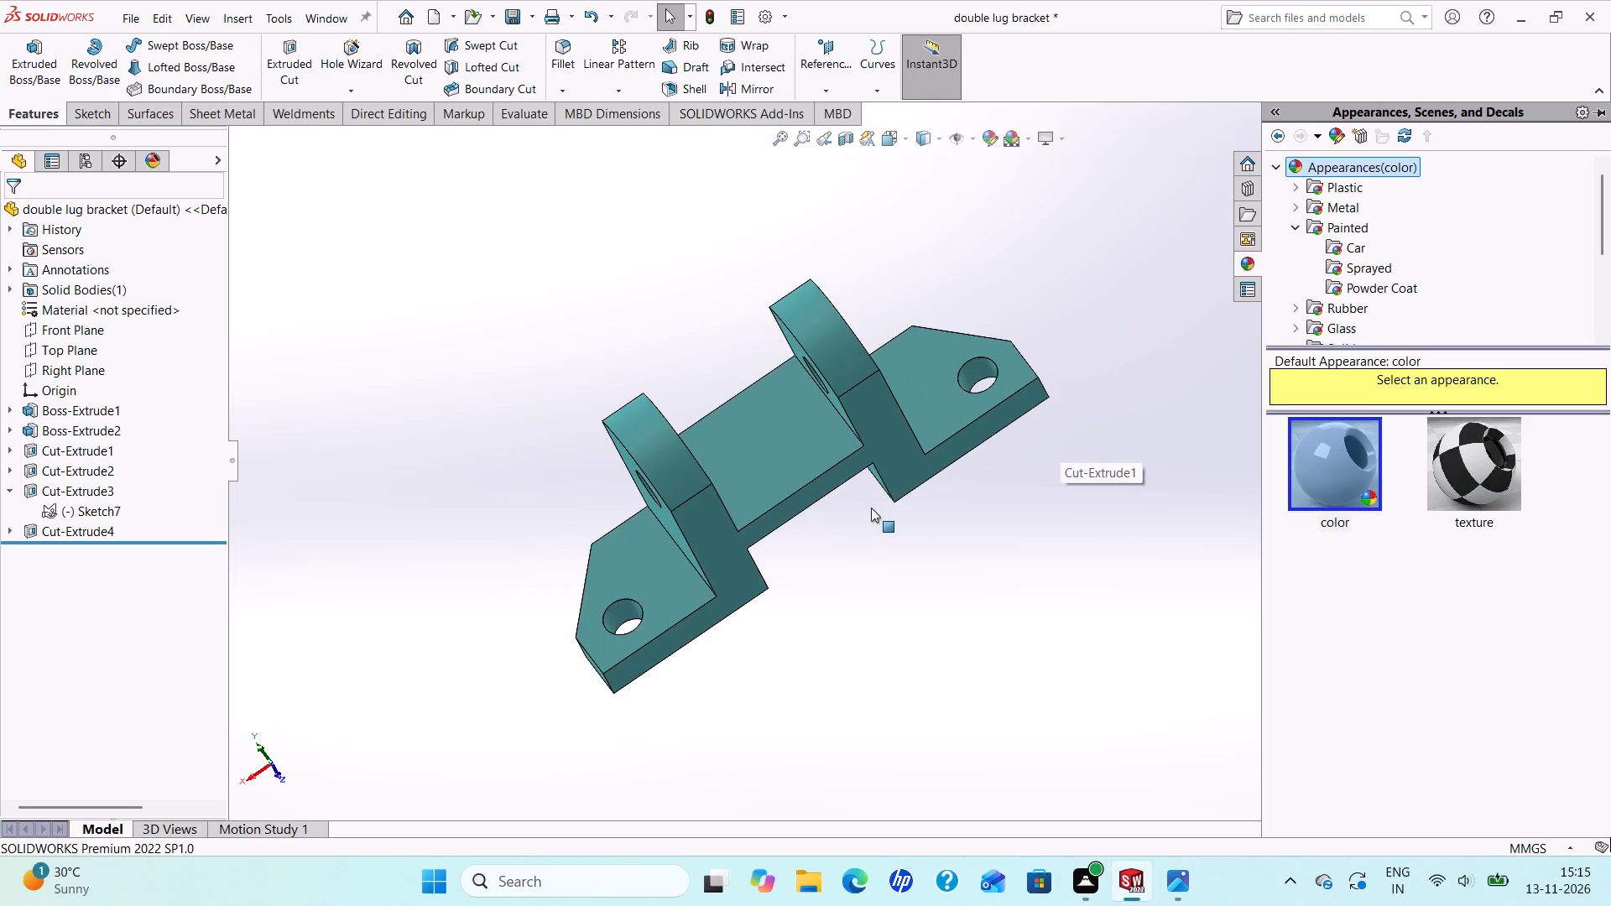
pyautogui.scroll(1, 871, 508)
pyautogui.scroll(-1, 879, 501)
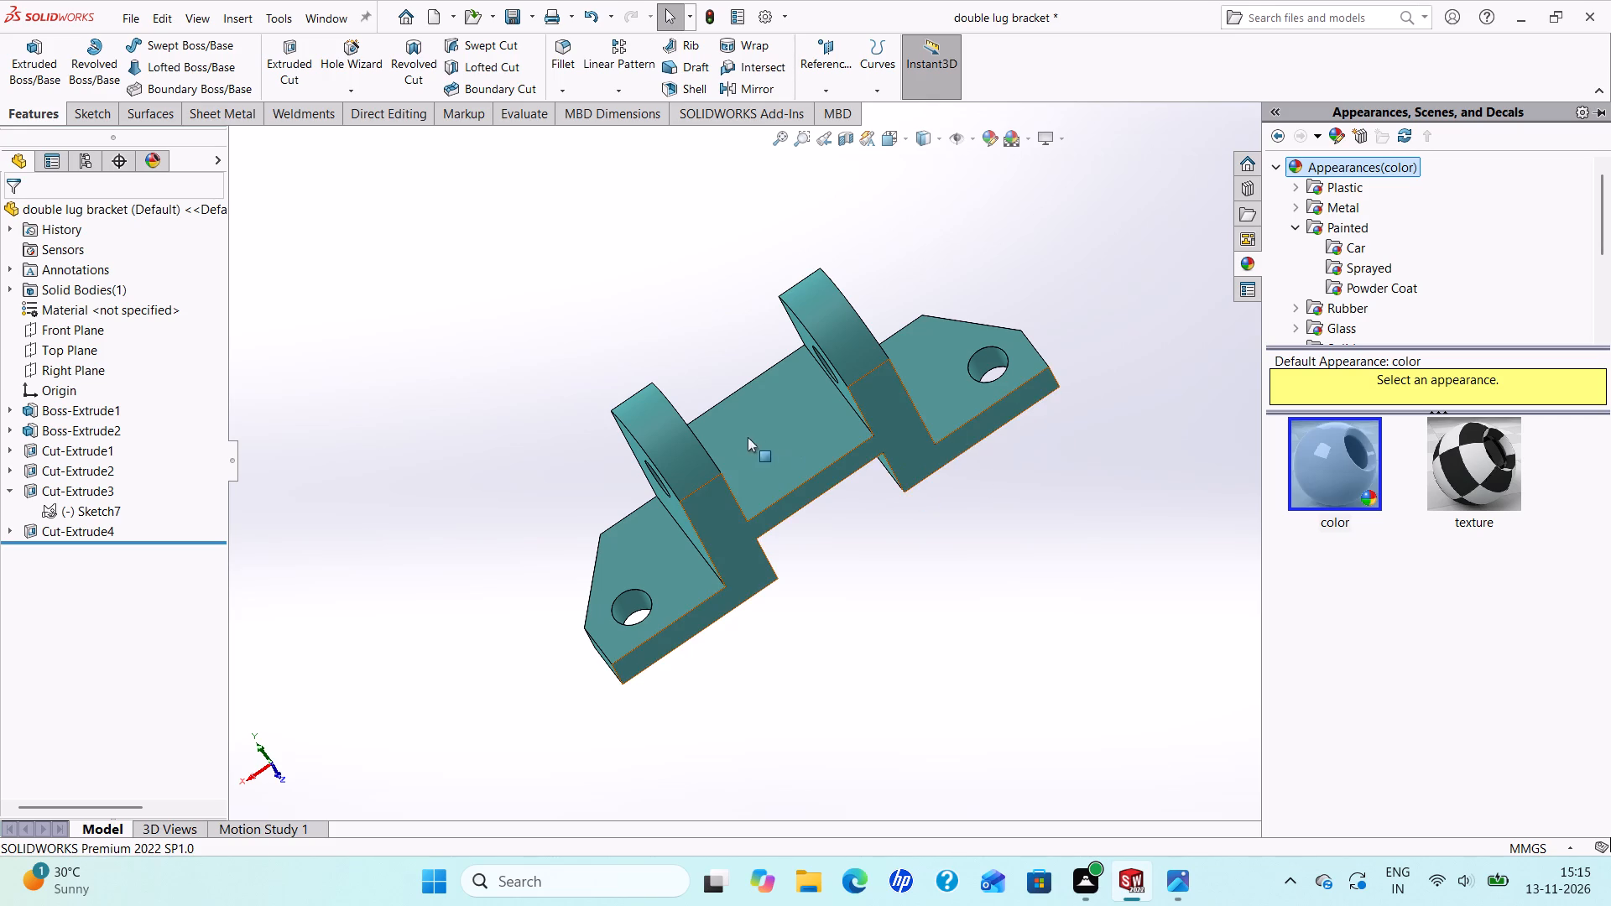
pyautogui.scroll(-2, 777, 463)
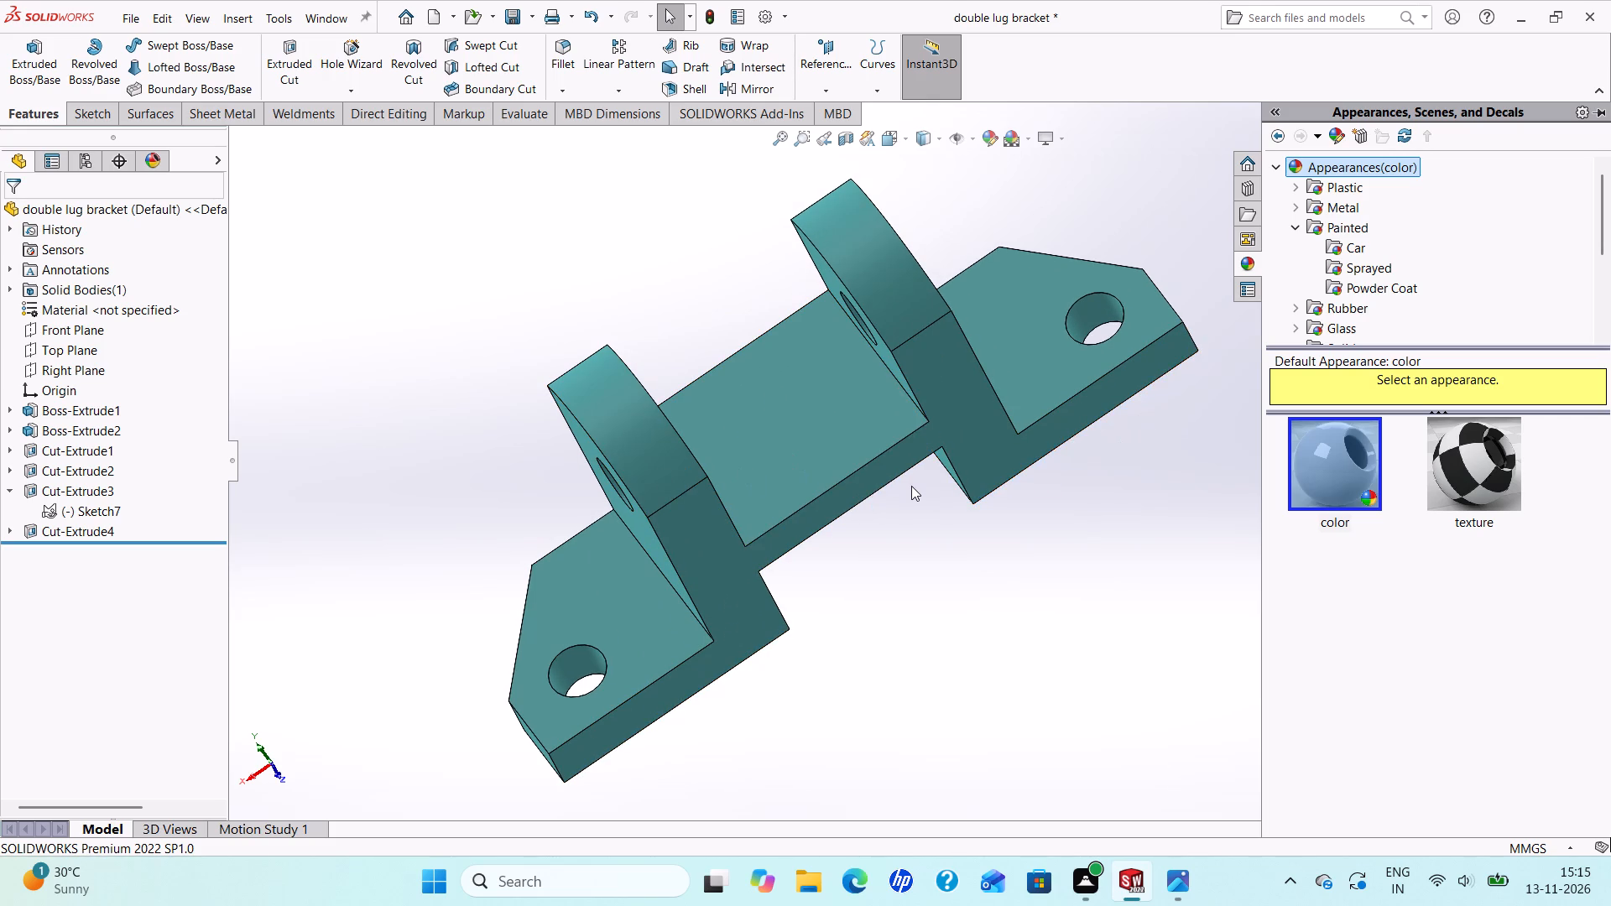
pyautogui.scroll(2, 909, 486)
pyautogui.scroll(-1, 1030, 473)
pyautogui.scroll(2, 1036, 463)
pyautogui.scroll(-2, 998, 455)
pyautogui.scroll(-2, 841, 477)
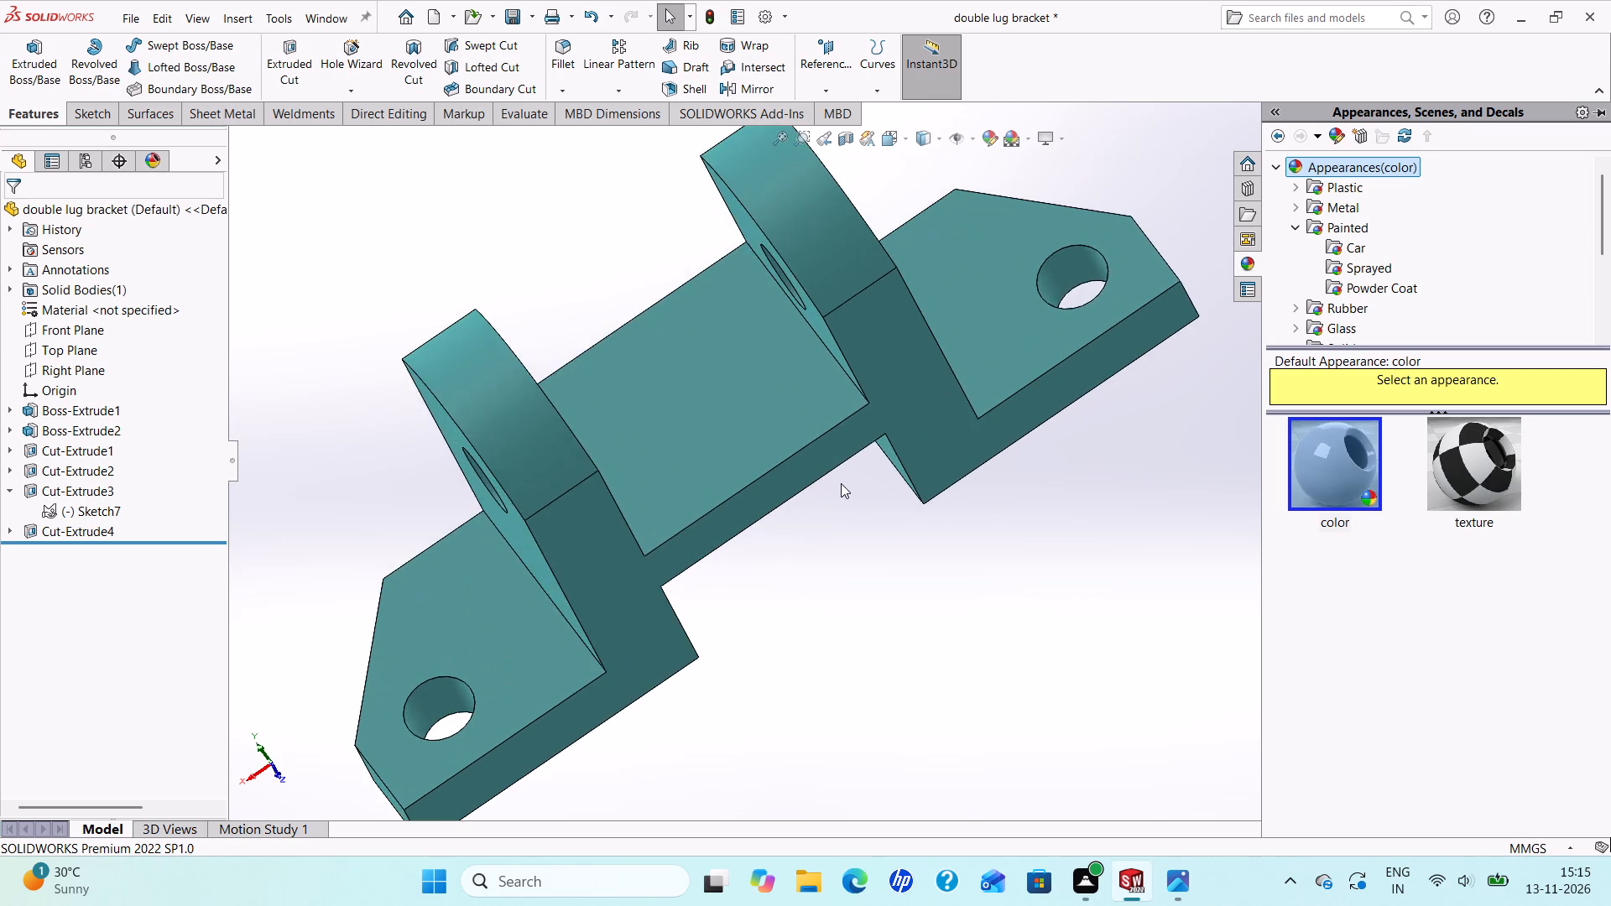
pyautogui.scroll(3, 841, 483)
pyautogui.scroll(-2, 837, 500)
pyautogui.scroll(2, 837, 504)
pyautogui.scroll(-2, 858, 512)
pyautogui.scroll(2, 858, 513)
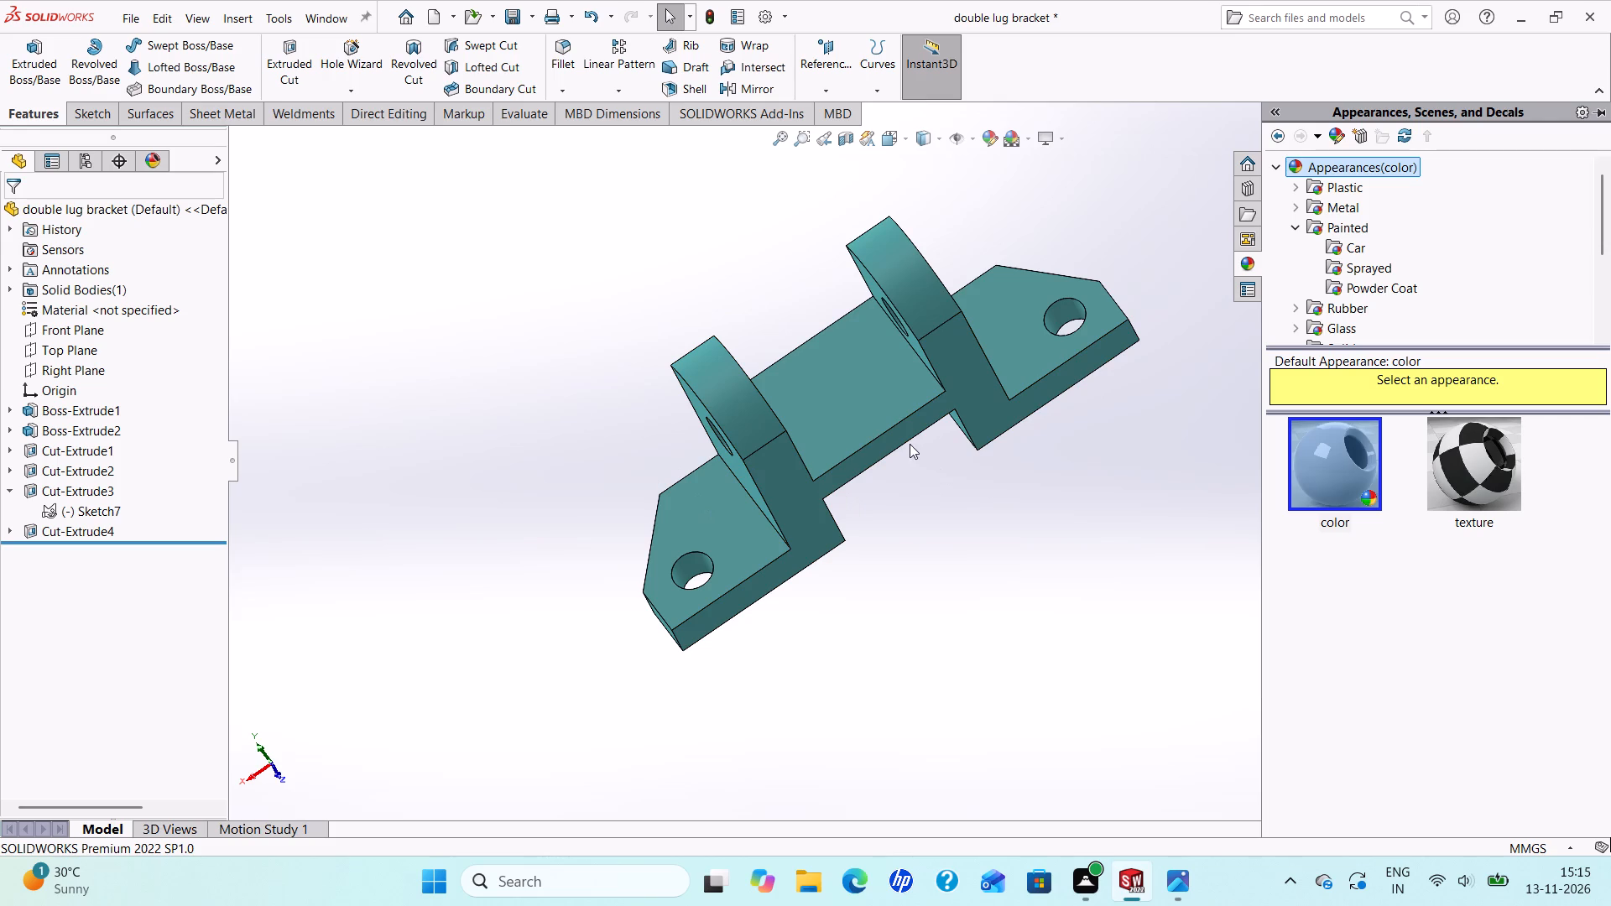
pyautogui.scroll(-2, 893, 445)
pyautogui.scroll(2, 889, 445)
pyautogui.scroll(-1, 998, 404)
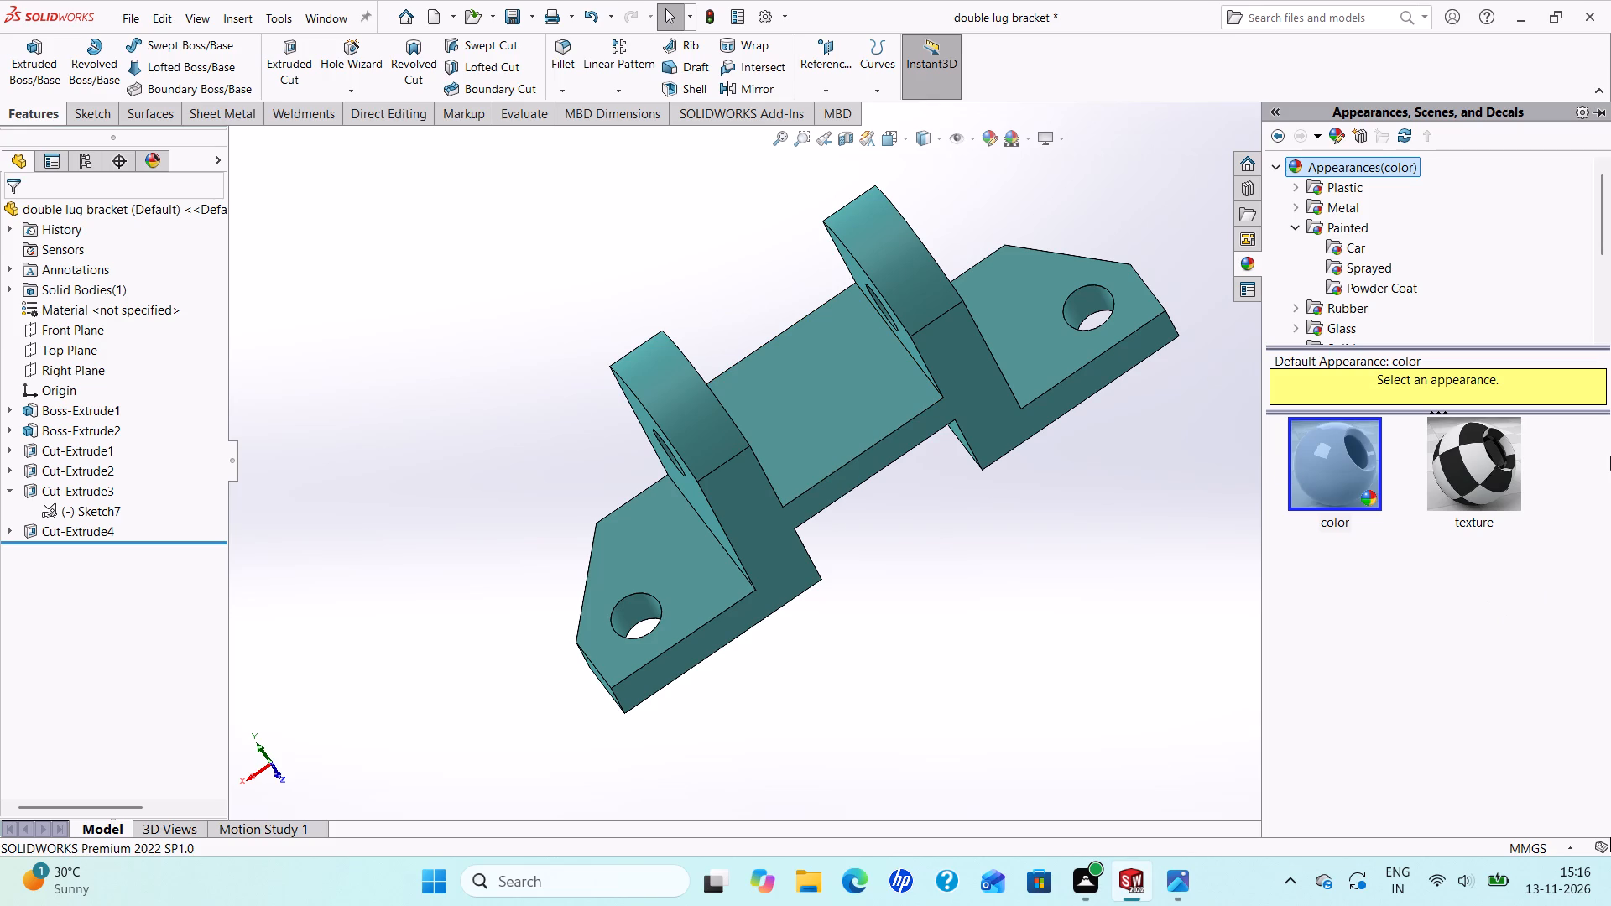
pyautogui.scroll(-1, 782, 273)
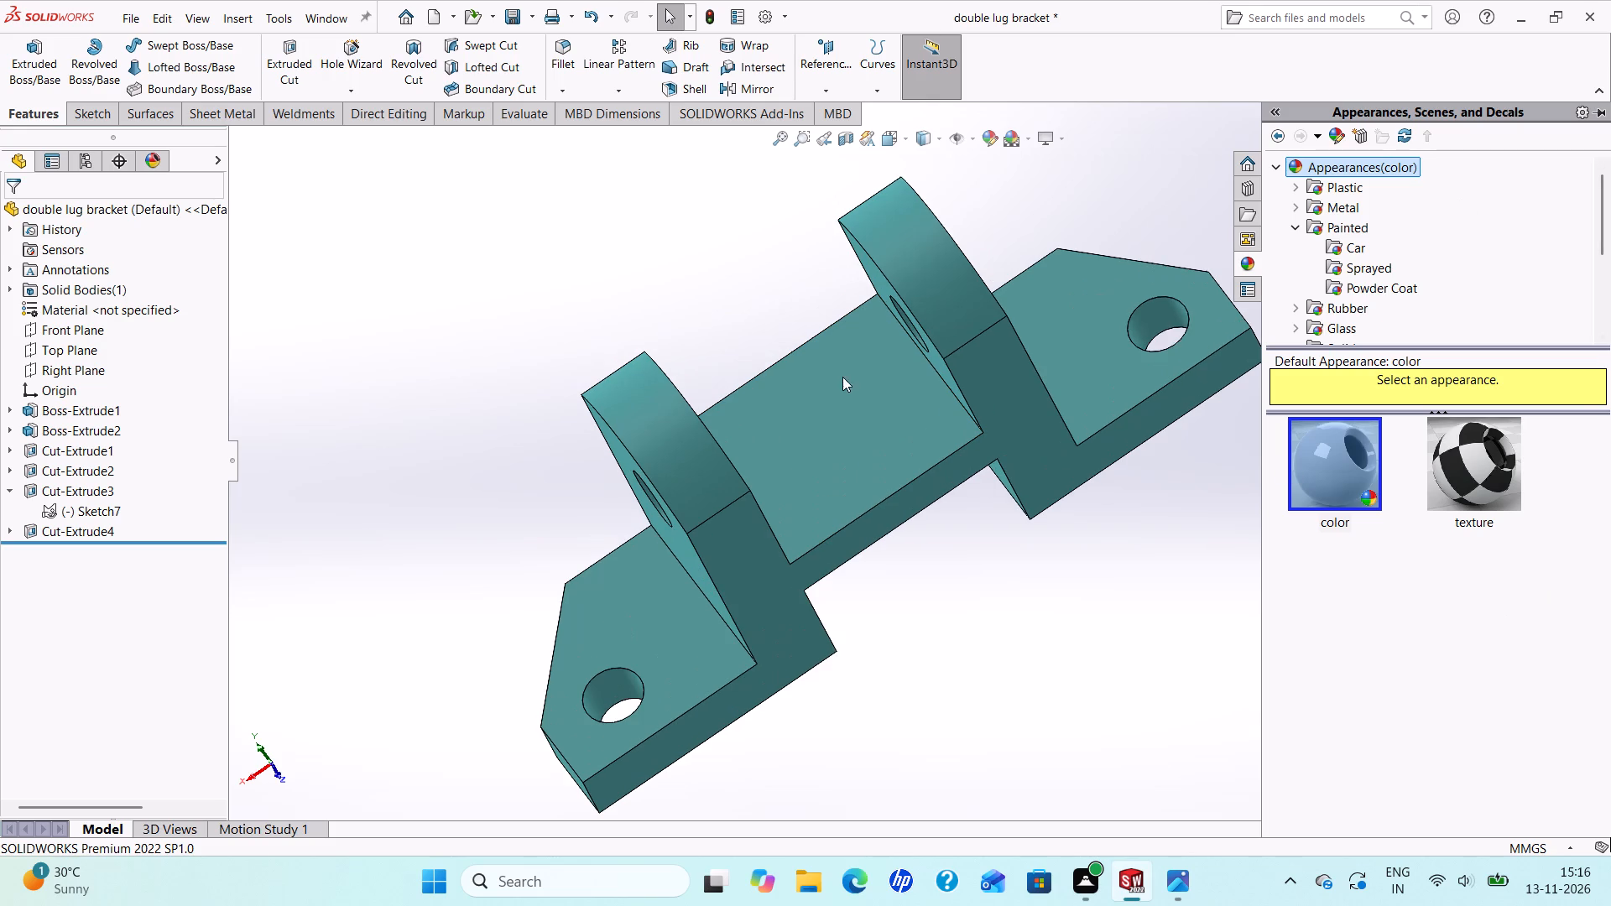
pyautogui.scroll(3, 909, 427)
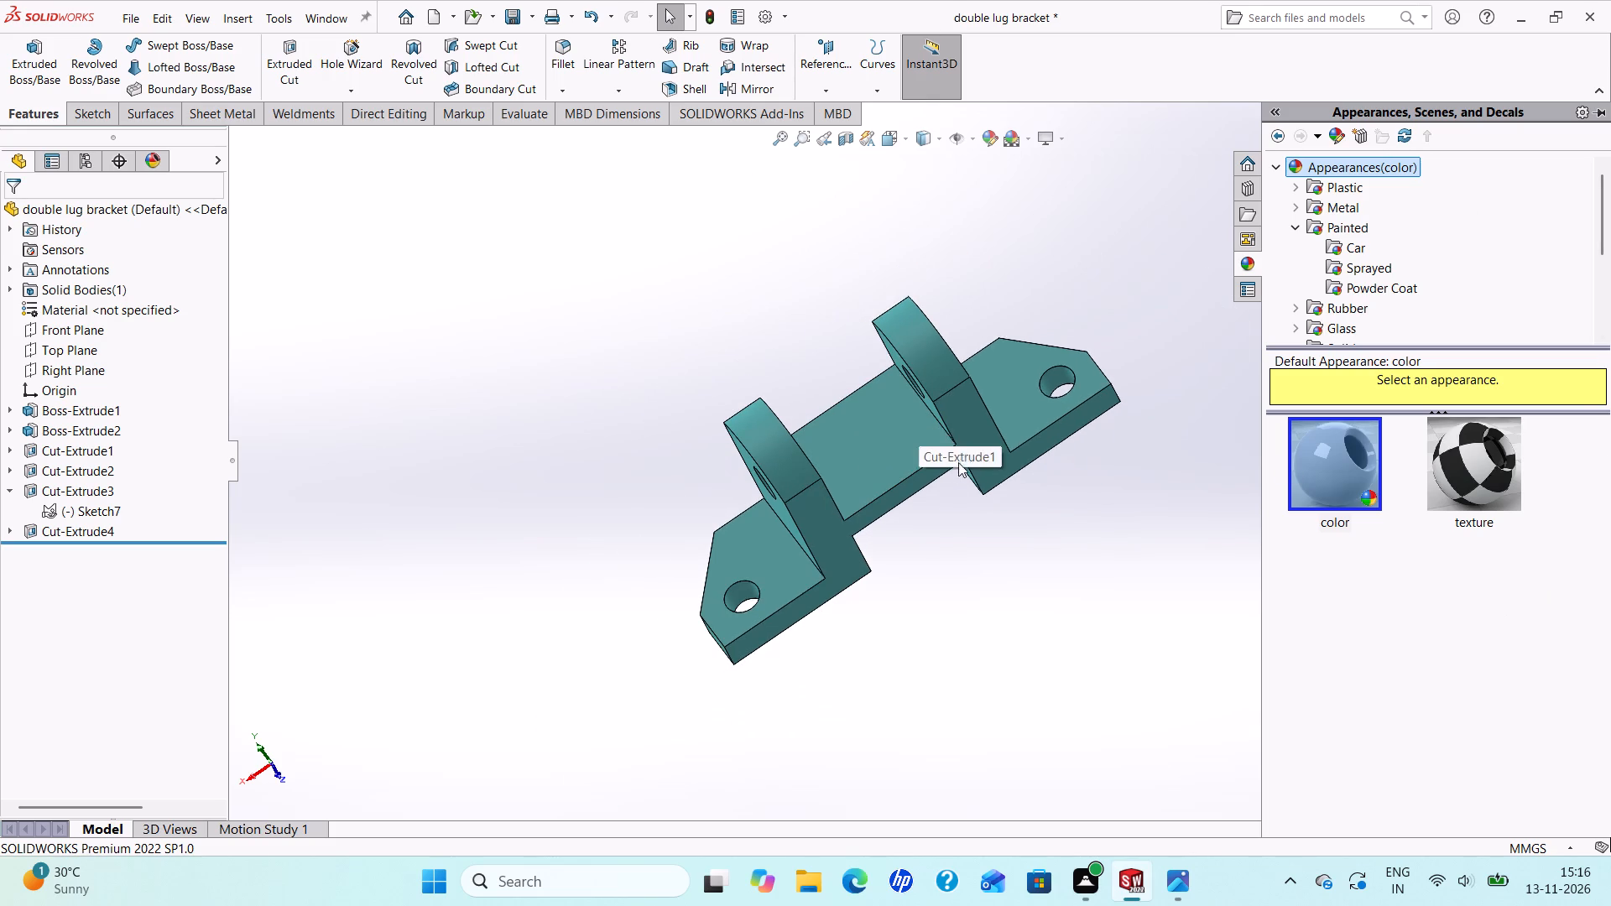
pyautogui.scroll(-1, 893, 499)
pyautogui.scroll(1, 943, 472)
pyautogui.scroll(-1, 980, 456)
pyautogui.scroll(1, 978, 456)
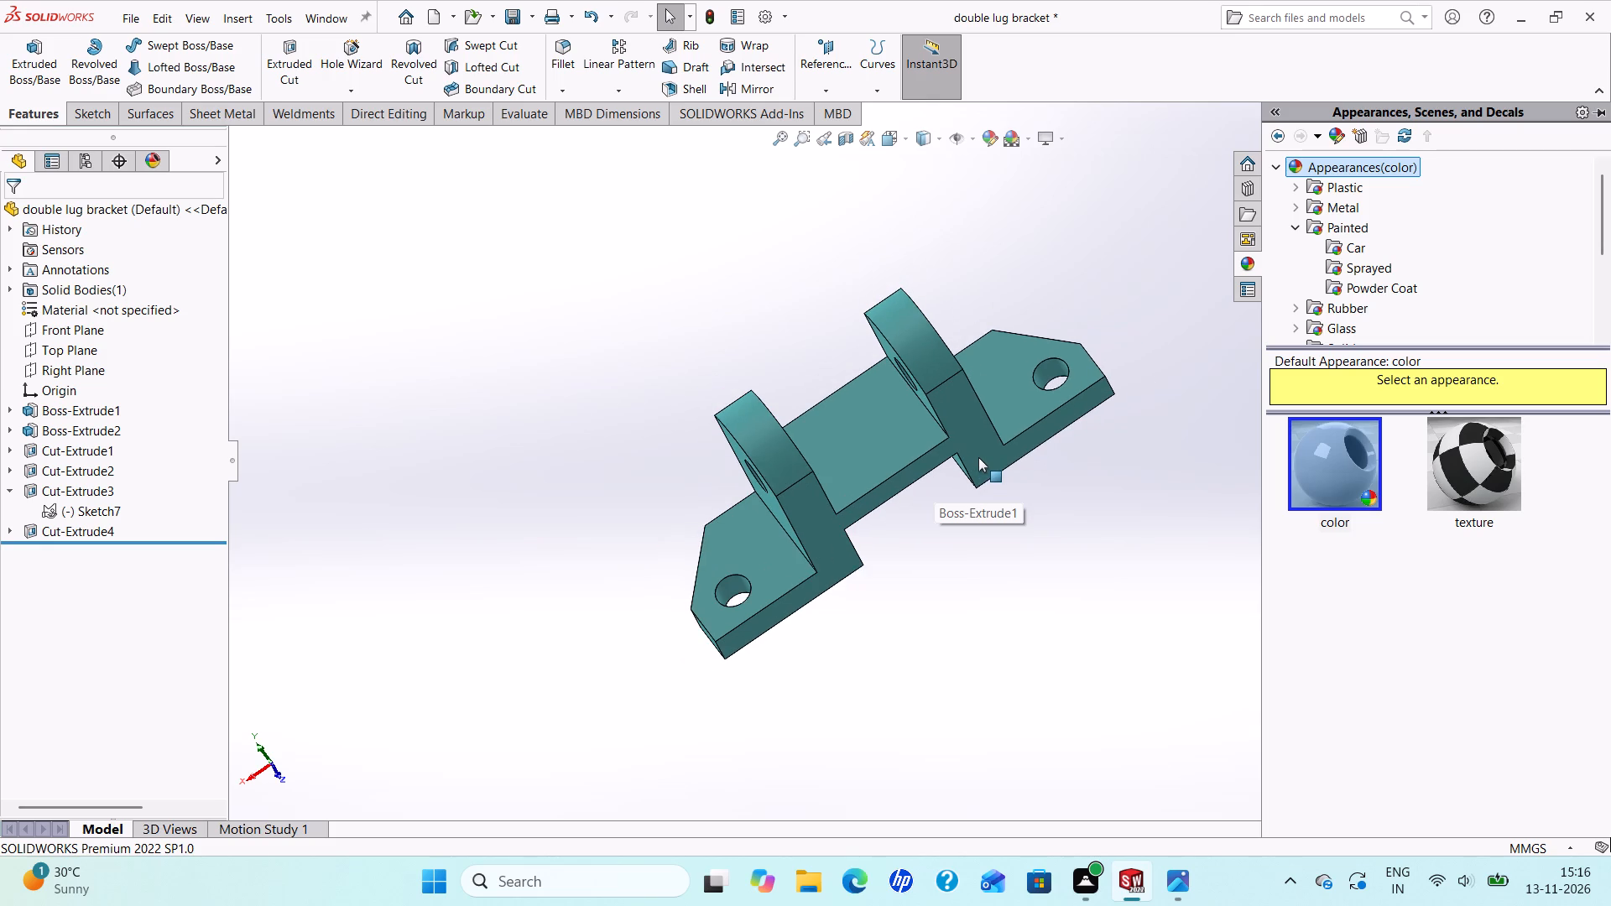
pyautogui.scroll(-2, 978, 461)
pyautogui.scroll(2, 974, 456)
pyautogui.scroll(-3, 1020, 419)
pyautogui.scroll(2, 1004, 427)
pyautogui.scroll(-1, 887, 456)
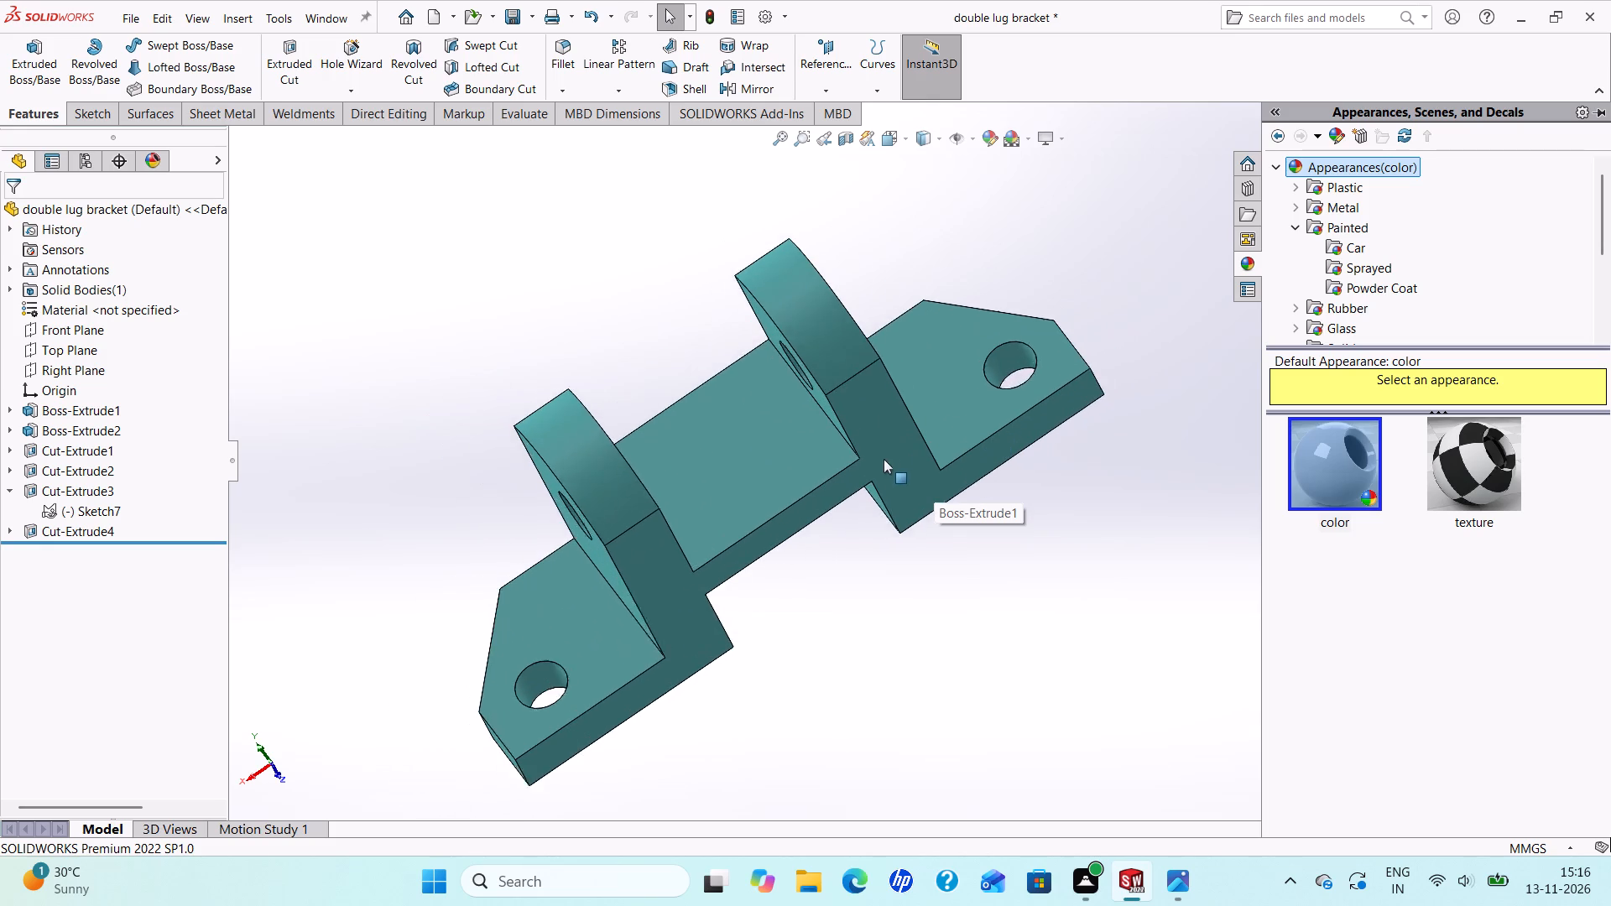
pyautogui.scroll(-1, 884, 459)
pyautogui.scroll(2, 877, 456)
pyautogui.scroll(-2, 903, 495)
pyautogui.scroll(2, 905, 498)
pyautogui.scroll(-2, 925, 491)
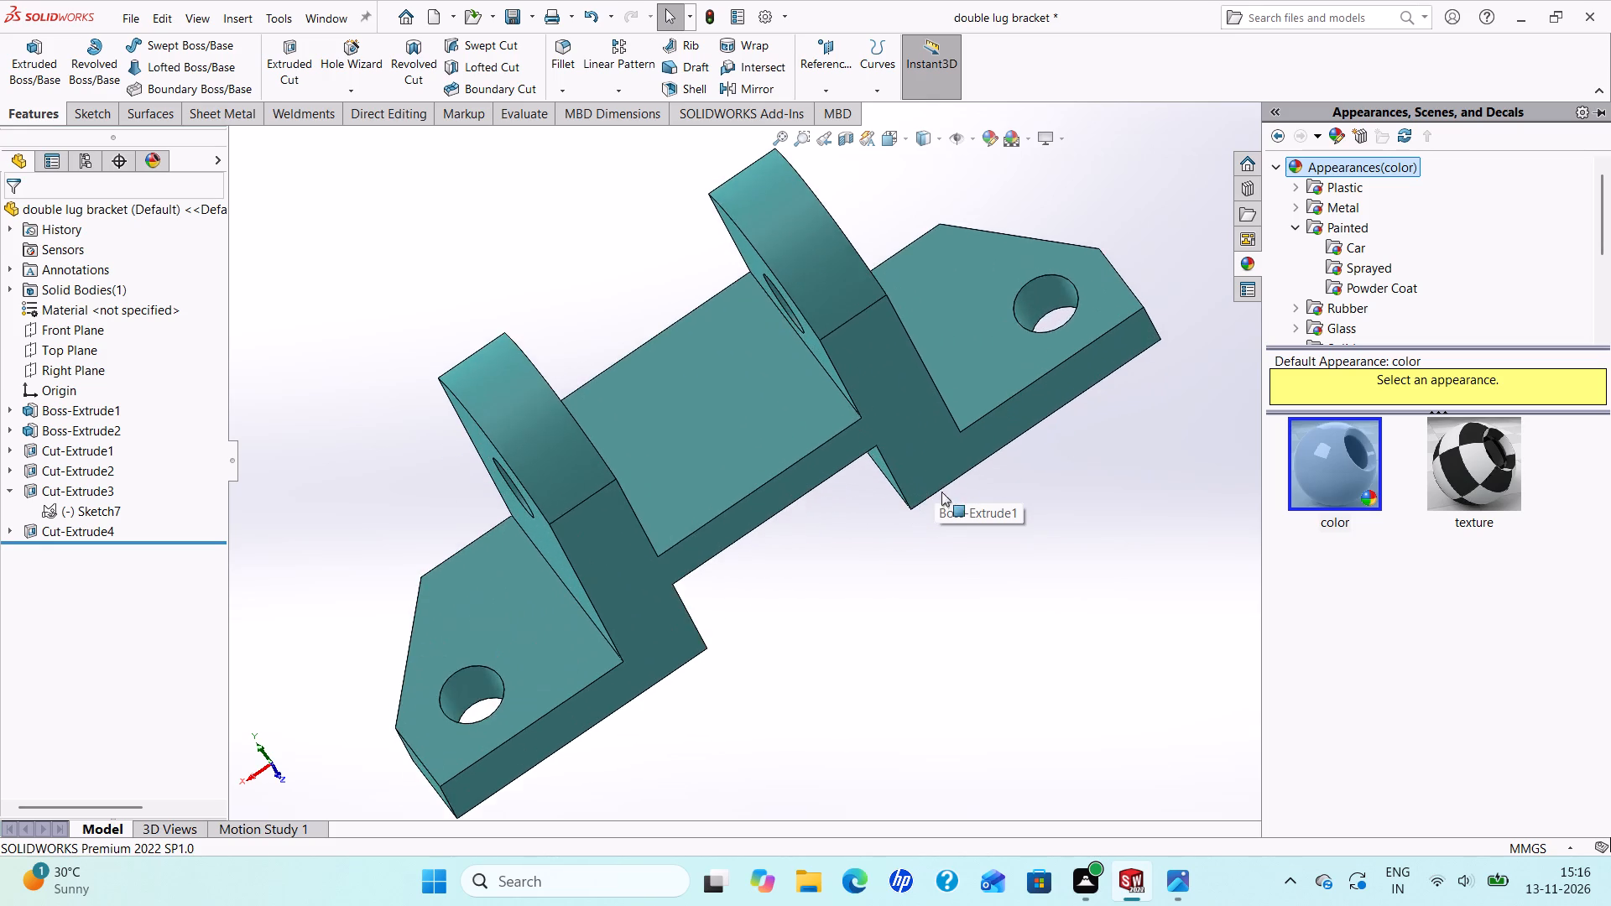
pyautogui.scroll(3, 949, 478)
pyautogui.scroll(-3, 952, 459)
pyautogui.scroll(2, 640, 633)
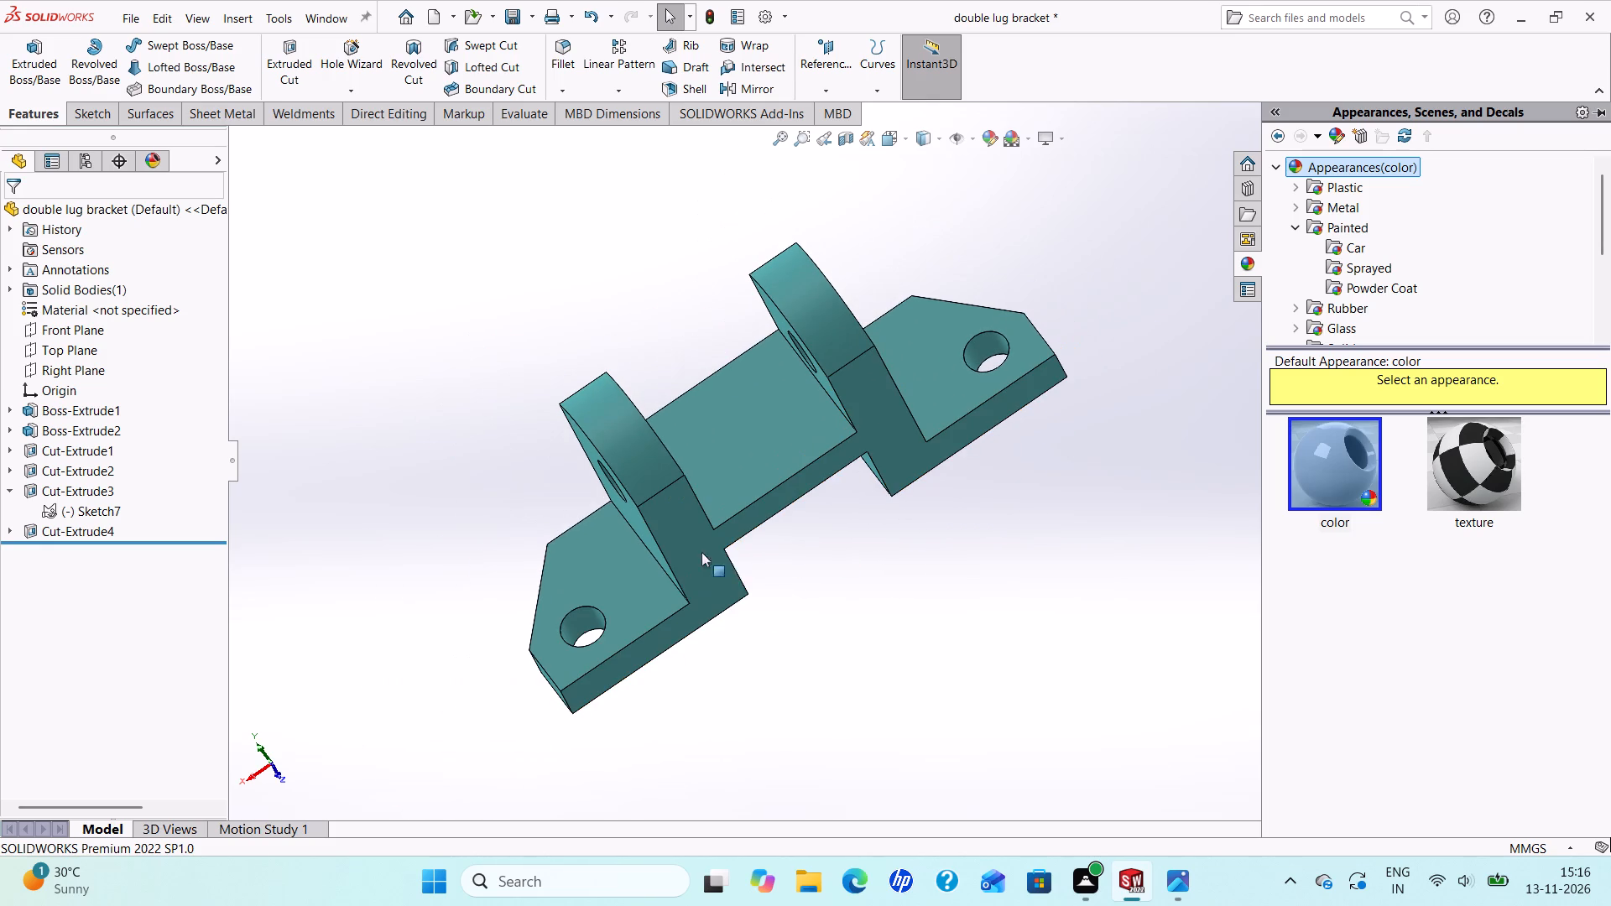
# Put away the appearance library and bring up the Practice Problem 4.8 drawing in Photos to compare the bracket with it.
pyautogui.click(1018, 478)
pyautogui.scroll(-1, 980, 518)
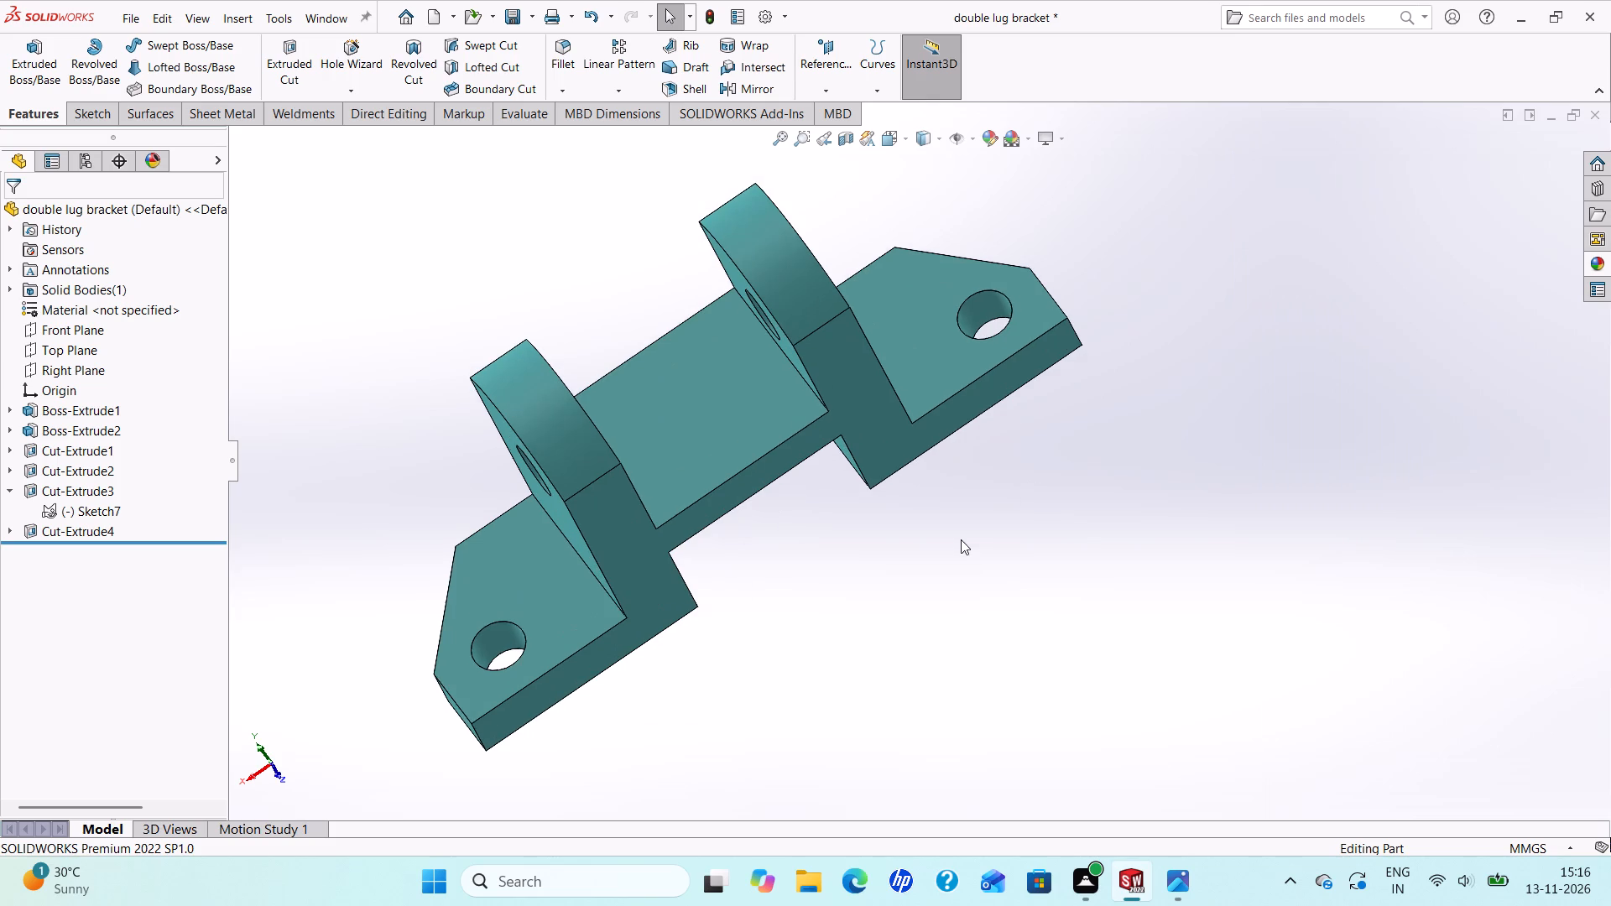
pyautogui.scroll(1, 955, 523)
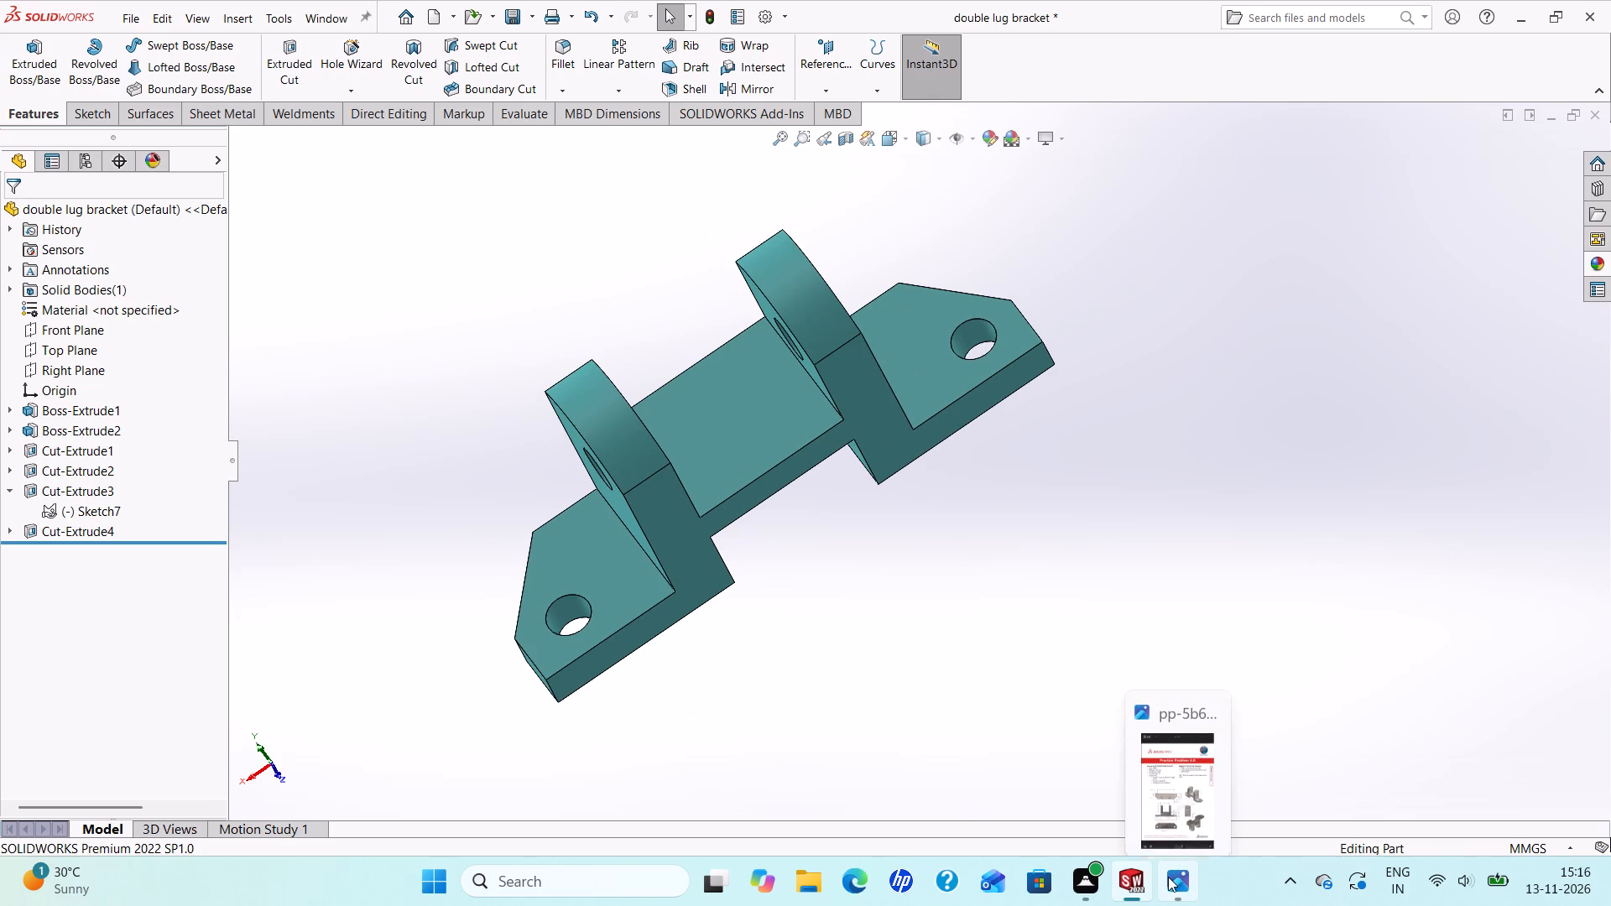
pyautogui.click(1164, 867)
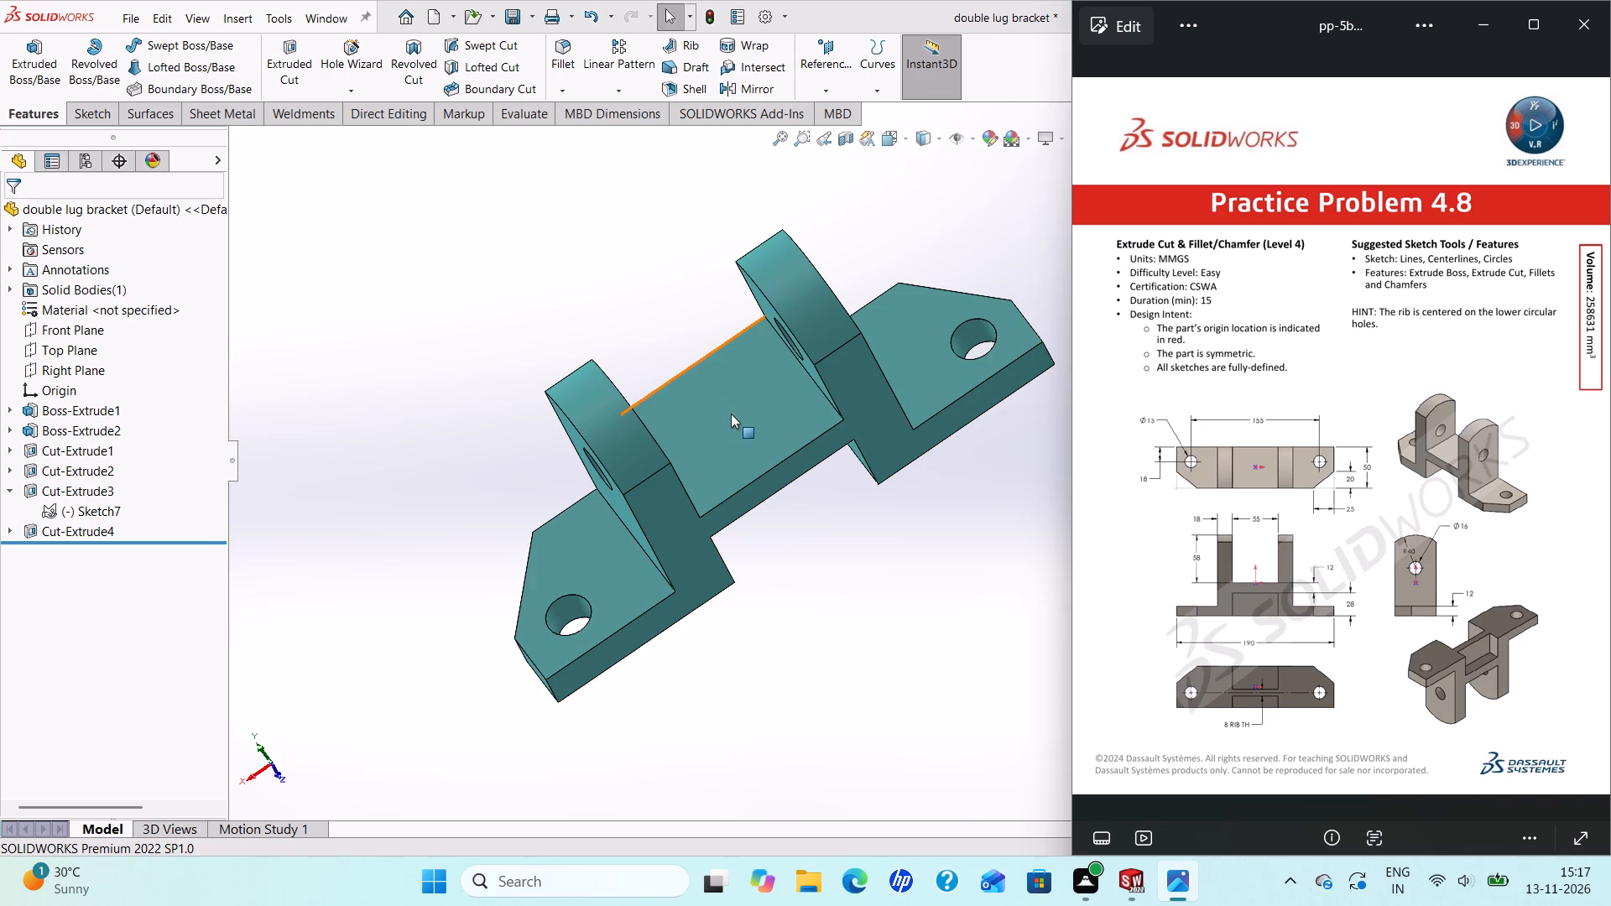
pyautogui.scroll(-2, 733, 414)
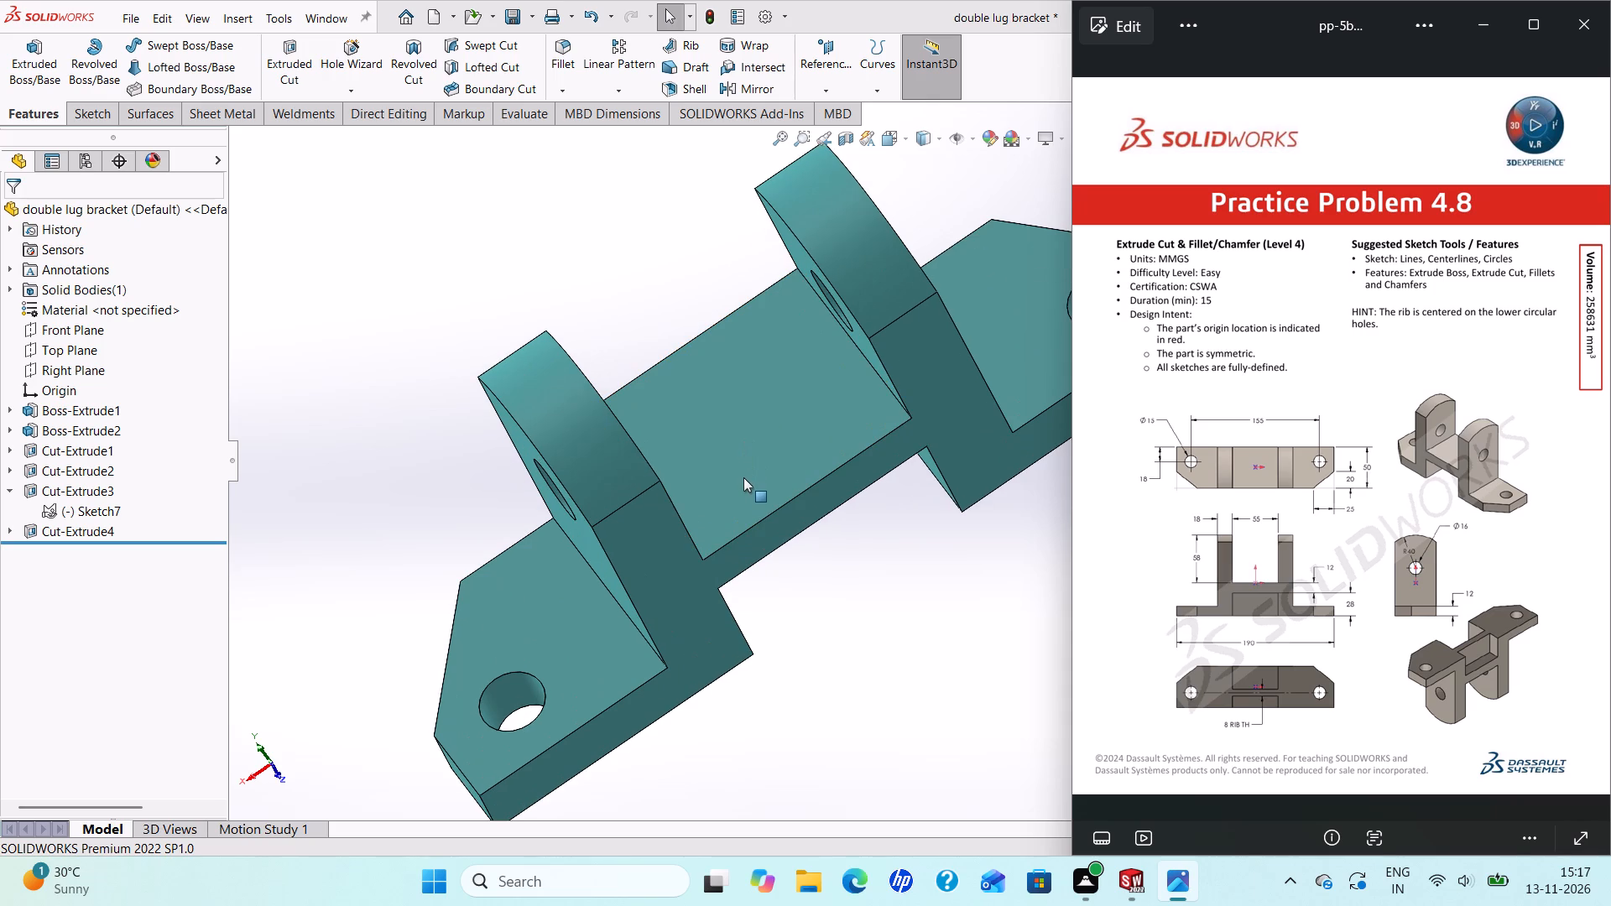
pyautogui.scroll(-1, 743, 480)
pyautogui.scroll(2, 664, 482)
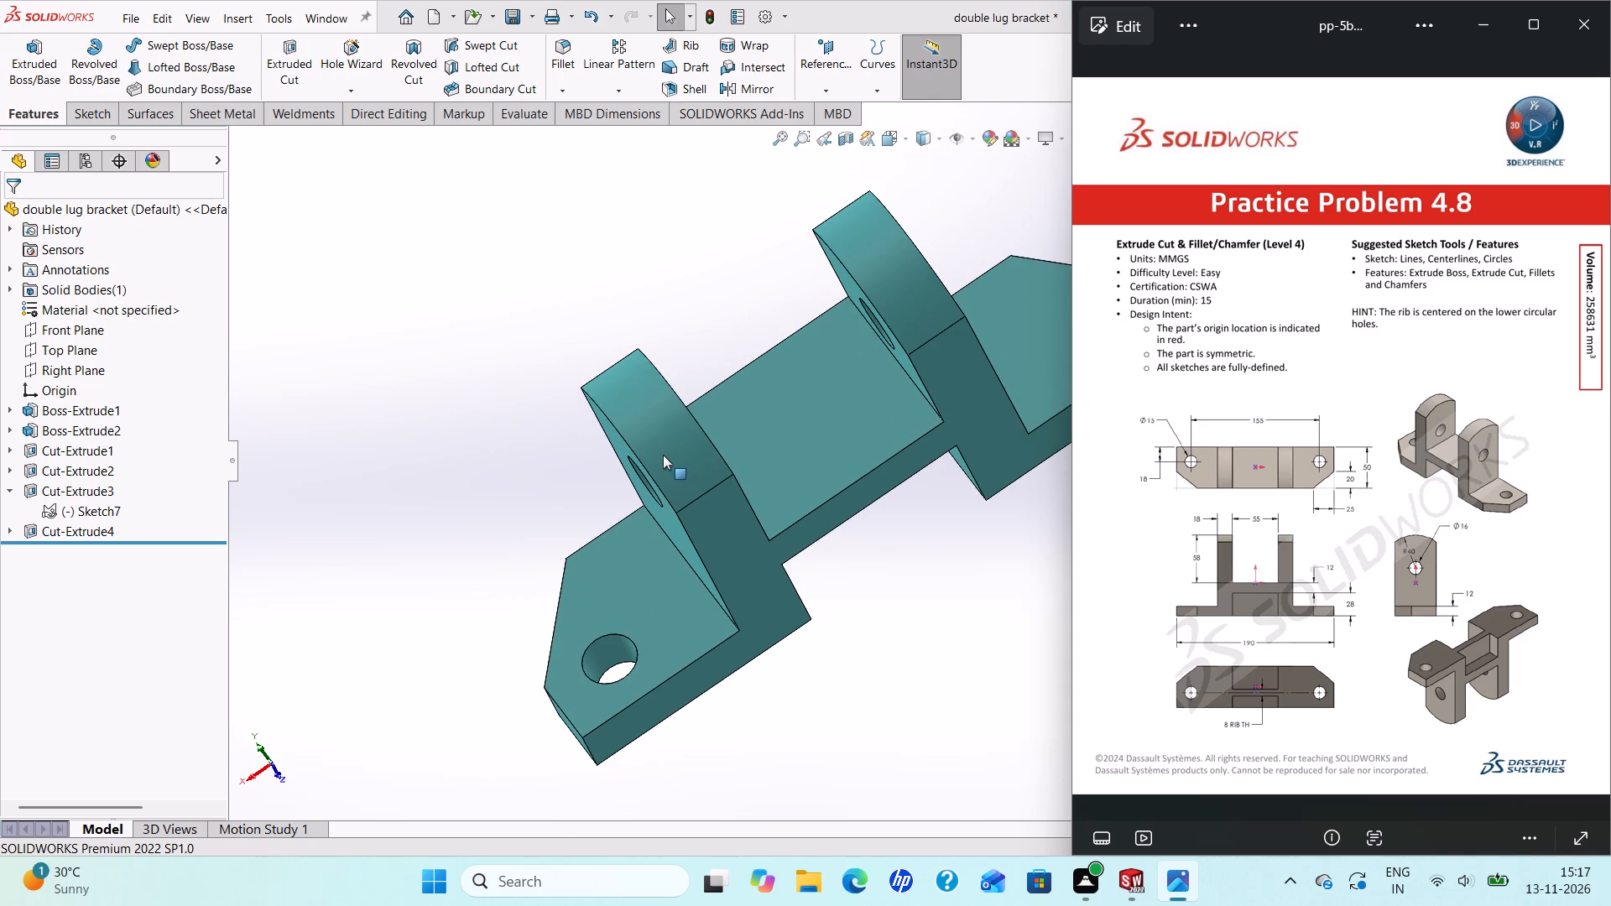
pyautogui.scroll(2, 808, 462)
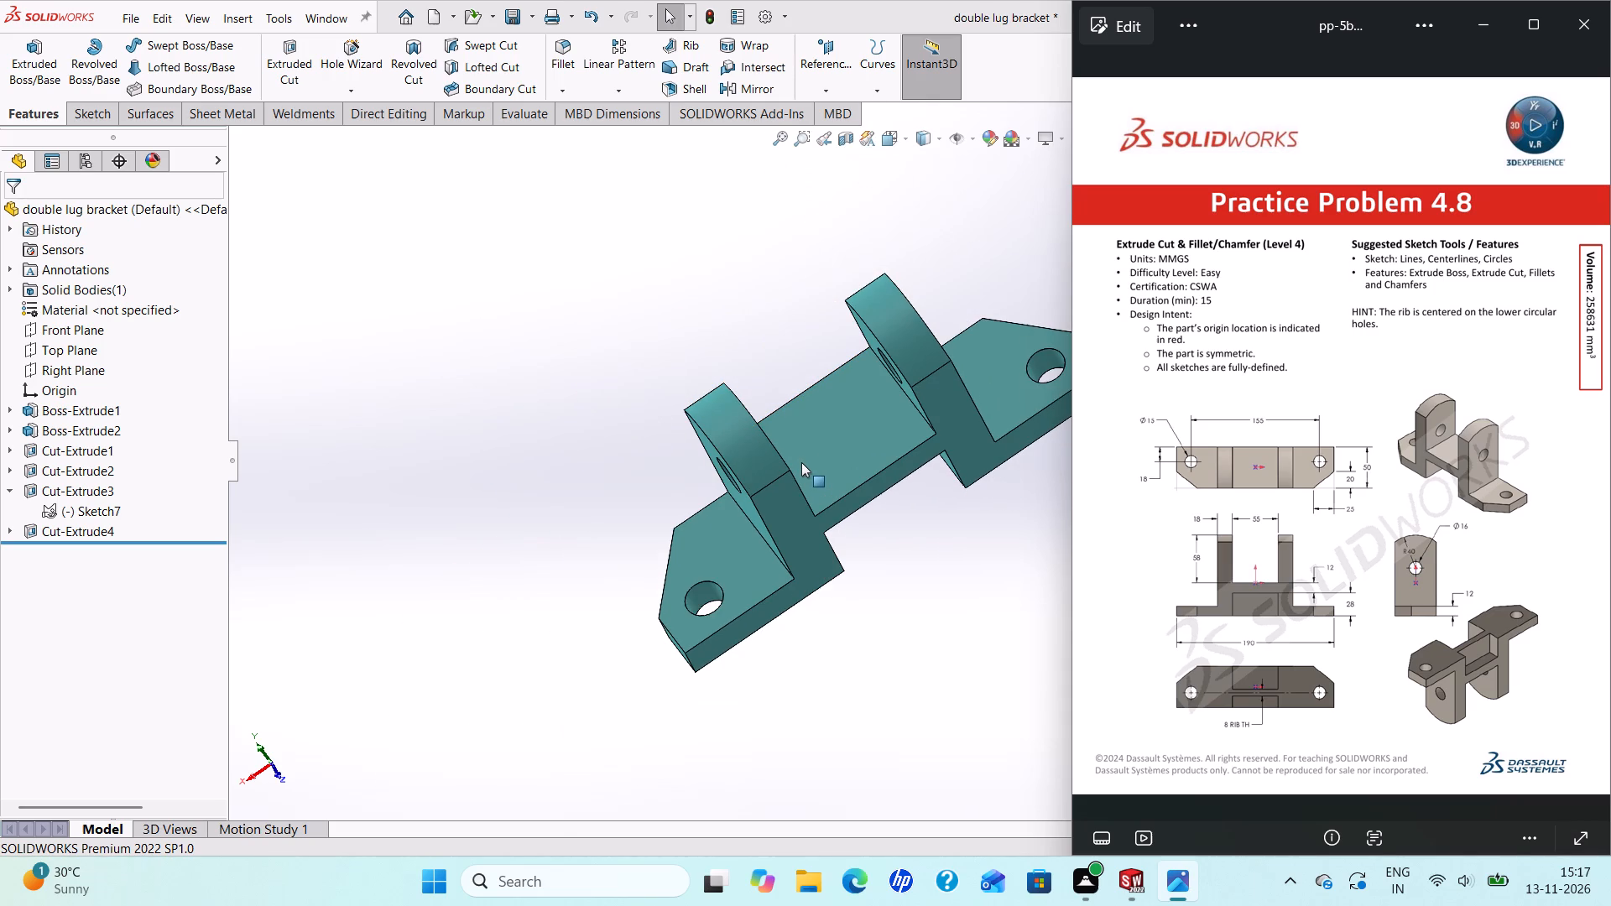
pyautogui.scroll(-1, 1009, 452)
pyautogui.scroll(1, 998, 456)
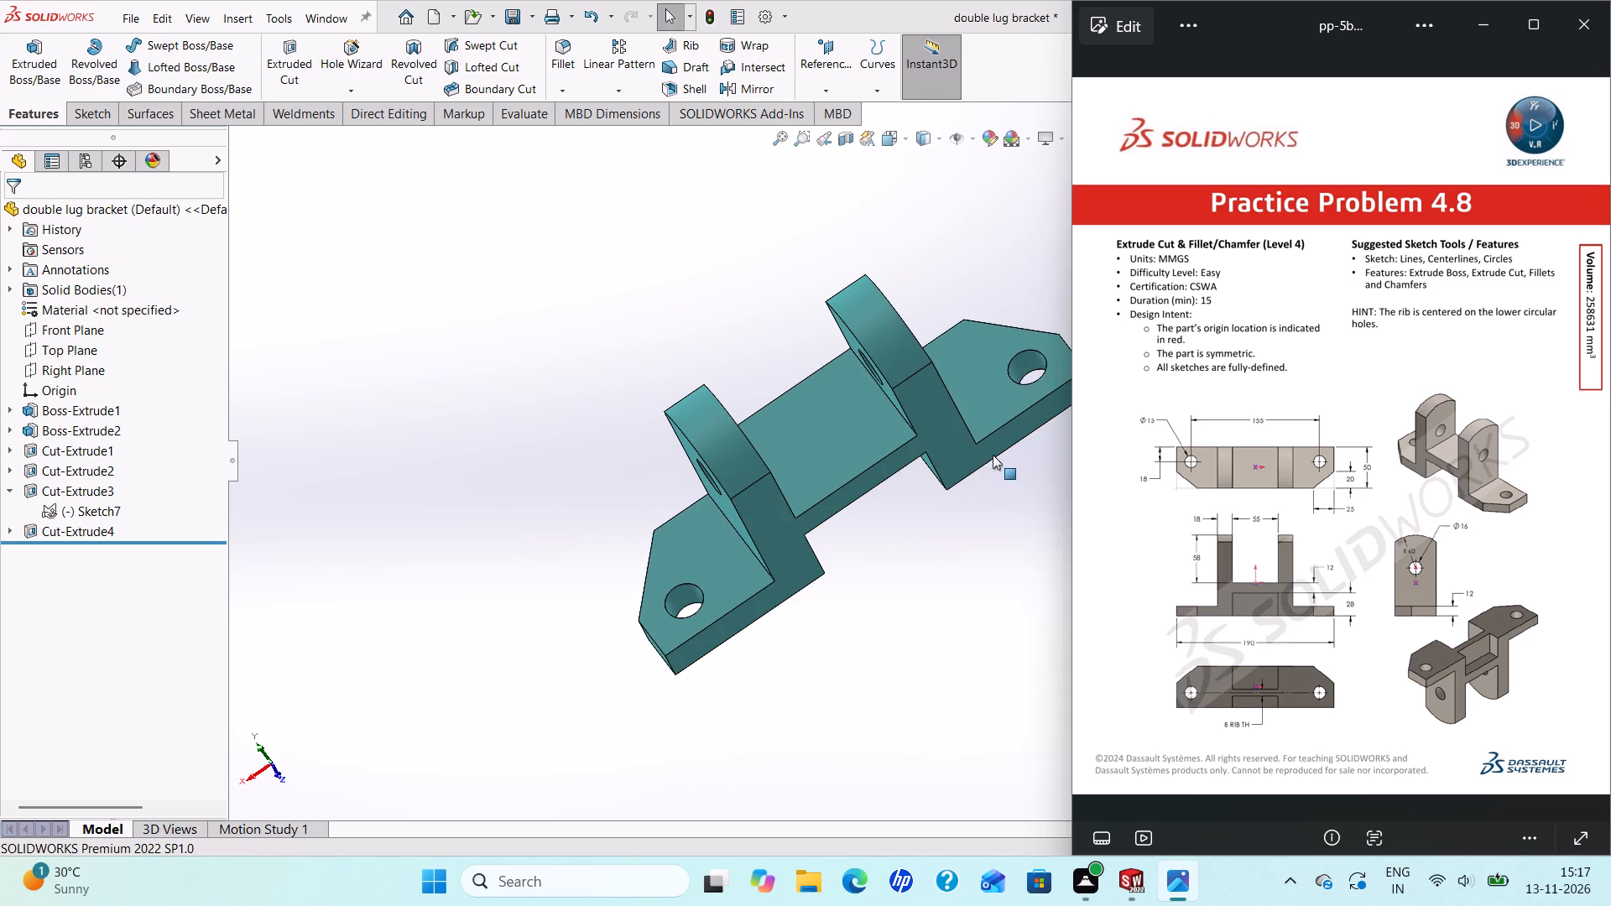
# Examine the coloured bracket's lugs, base and end holes up close against the Practice Problem 4.8 drawing.
pyautogui.scroll(-1, 972, 399)
pyautogui.scroll(1, 959, 445)
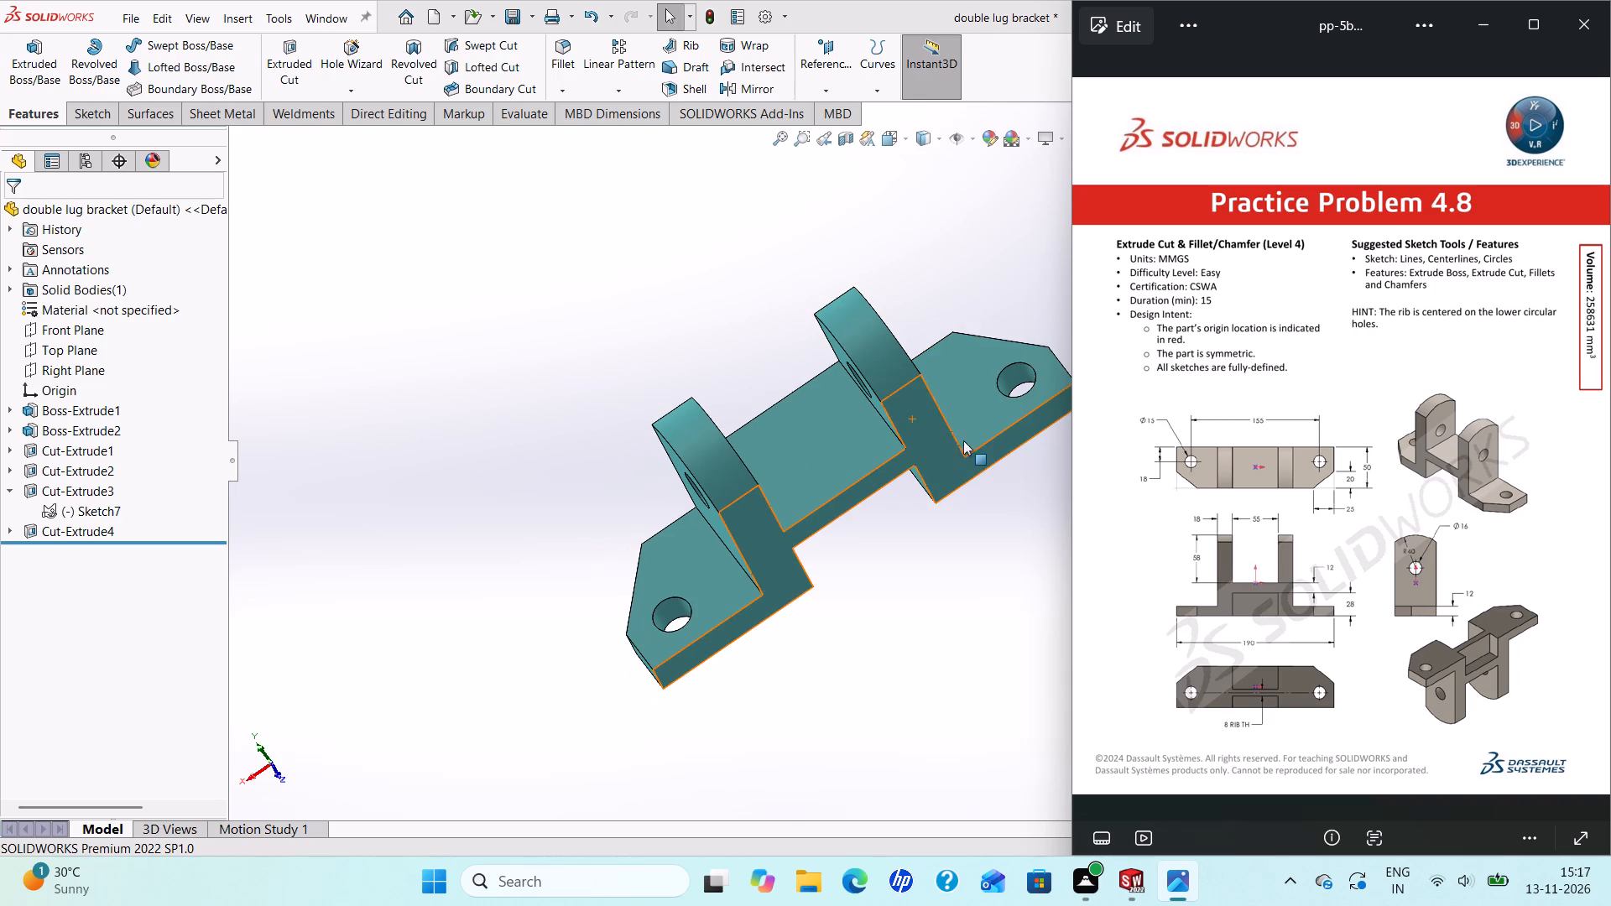
pyautogui.scroll(1, 968, 398)
pyautogui.scroll(-1, 863, 430)
pyautogui.scroll(-1, 779, 494)
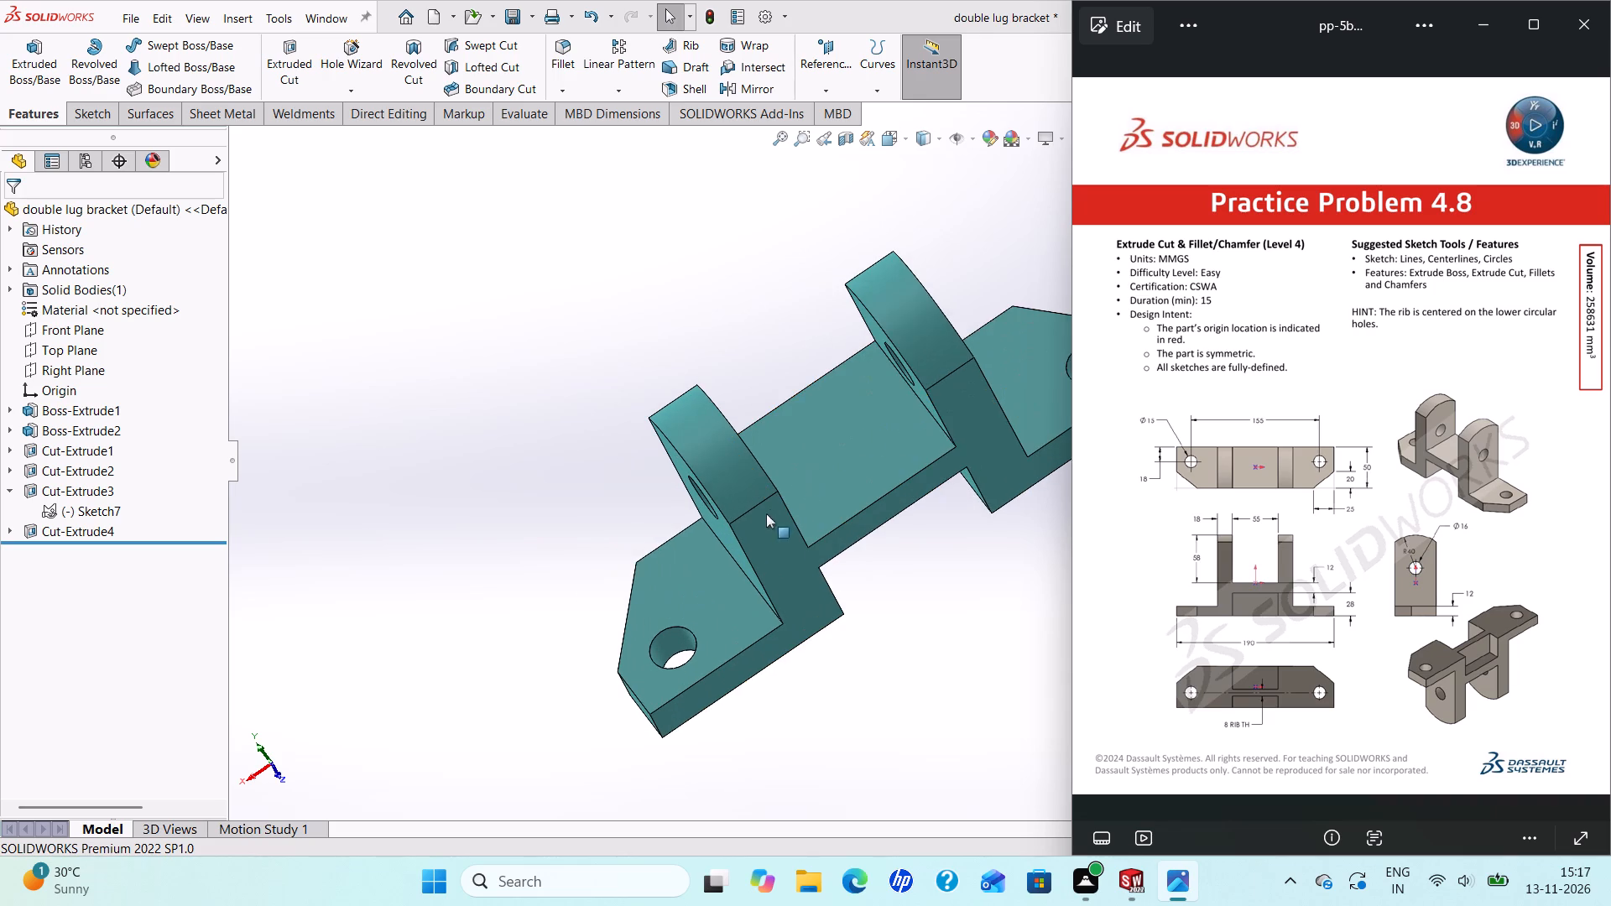
pyautogui.scroll(-1, 713, 595)
pyautogui.scroll(4, 720, 586)
pyautogui.scroll(-2, 1000, 412)
pyautogui.scroll(2, 993, 404)
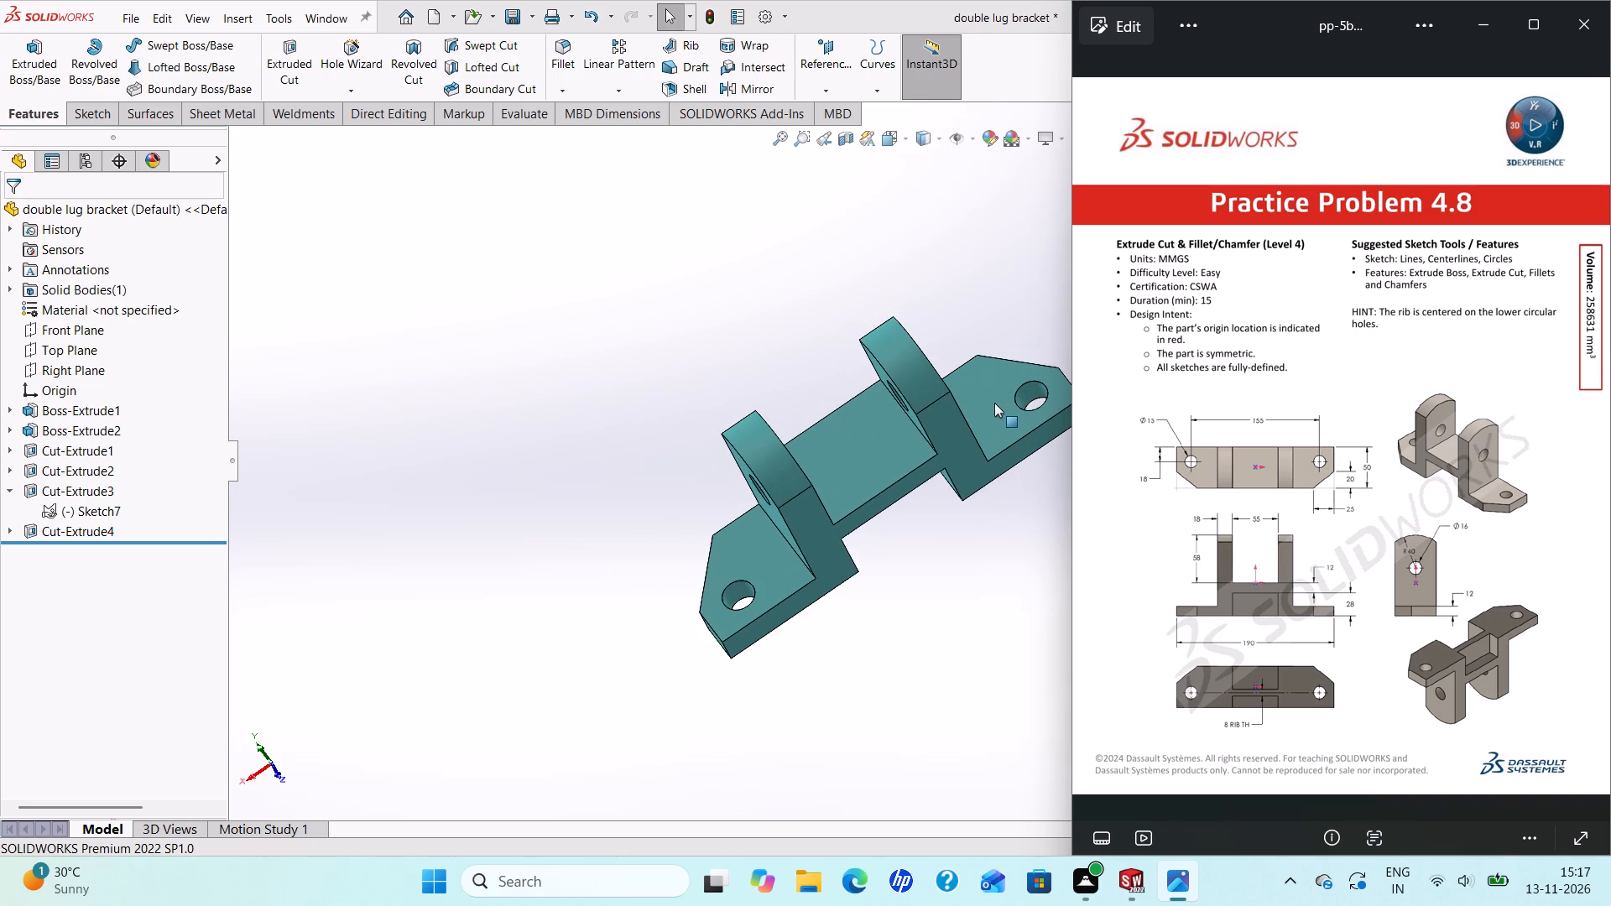
pyautogui.scroll(-2, 972, 414)
pyautogui.scroll(1, 1011, 443)
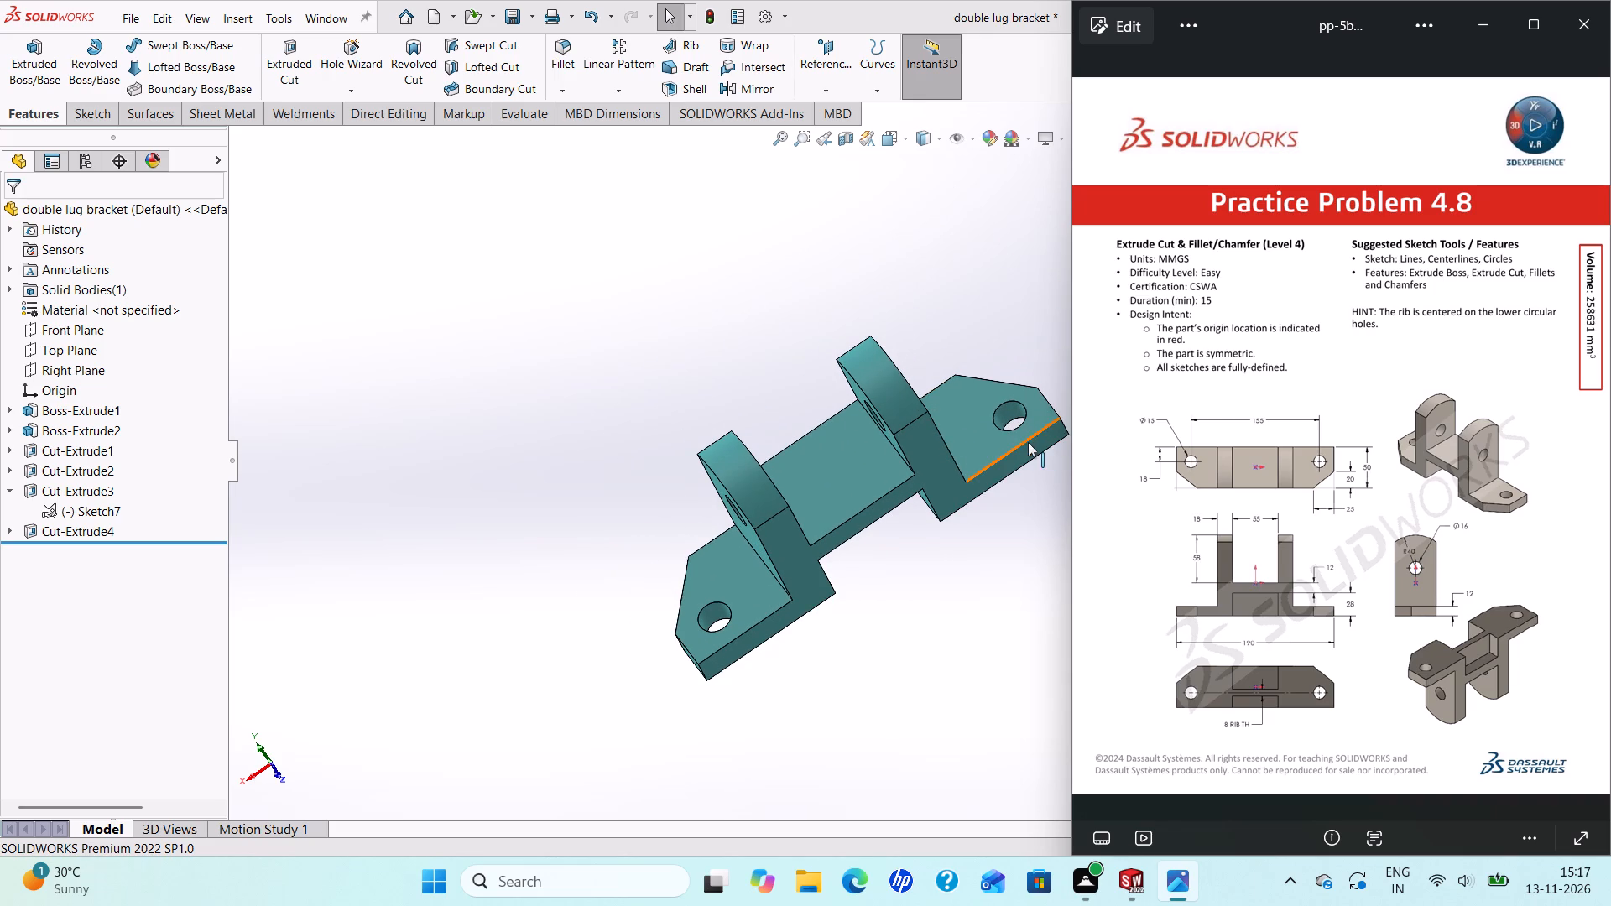
pyautogui.scroll(-2, 1019, 449)
pyautogui.scroll(2, 1037, 453)
pyautogui.scroll(-2, 1016, 439)
pyautogui.scroll(2, 981, 444)
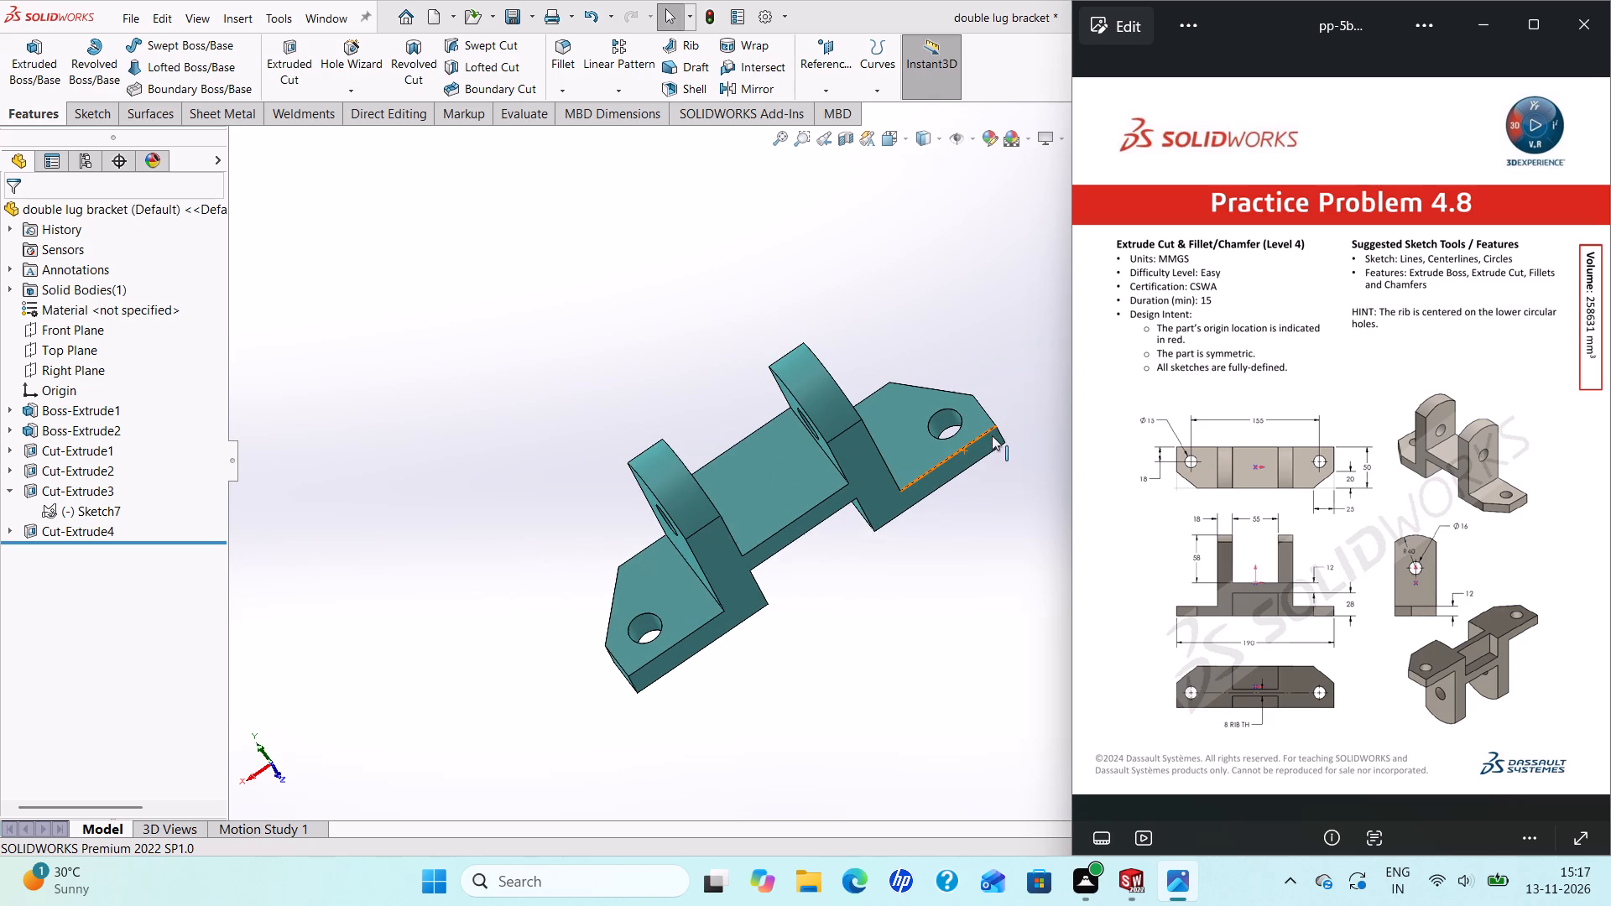
pyautogui.scroll(-2, 1013, 414)
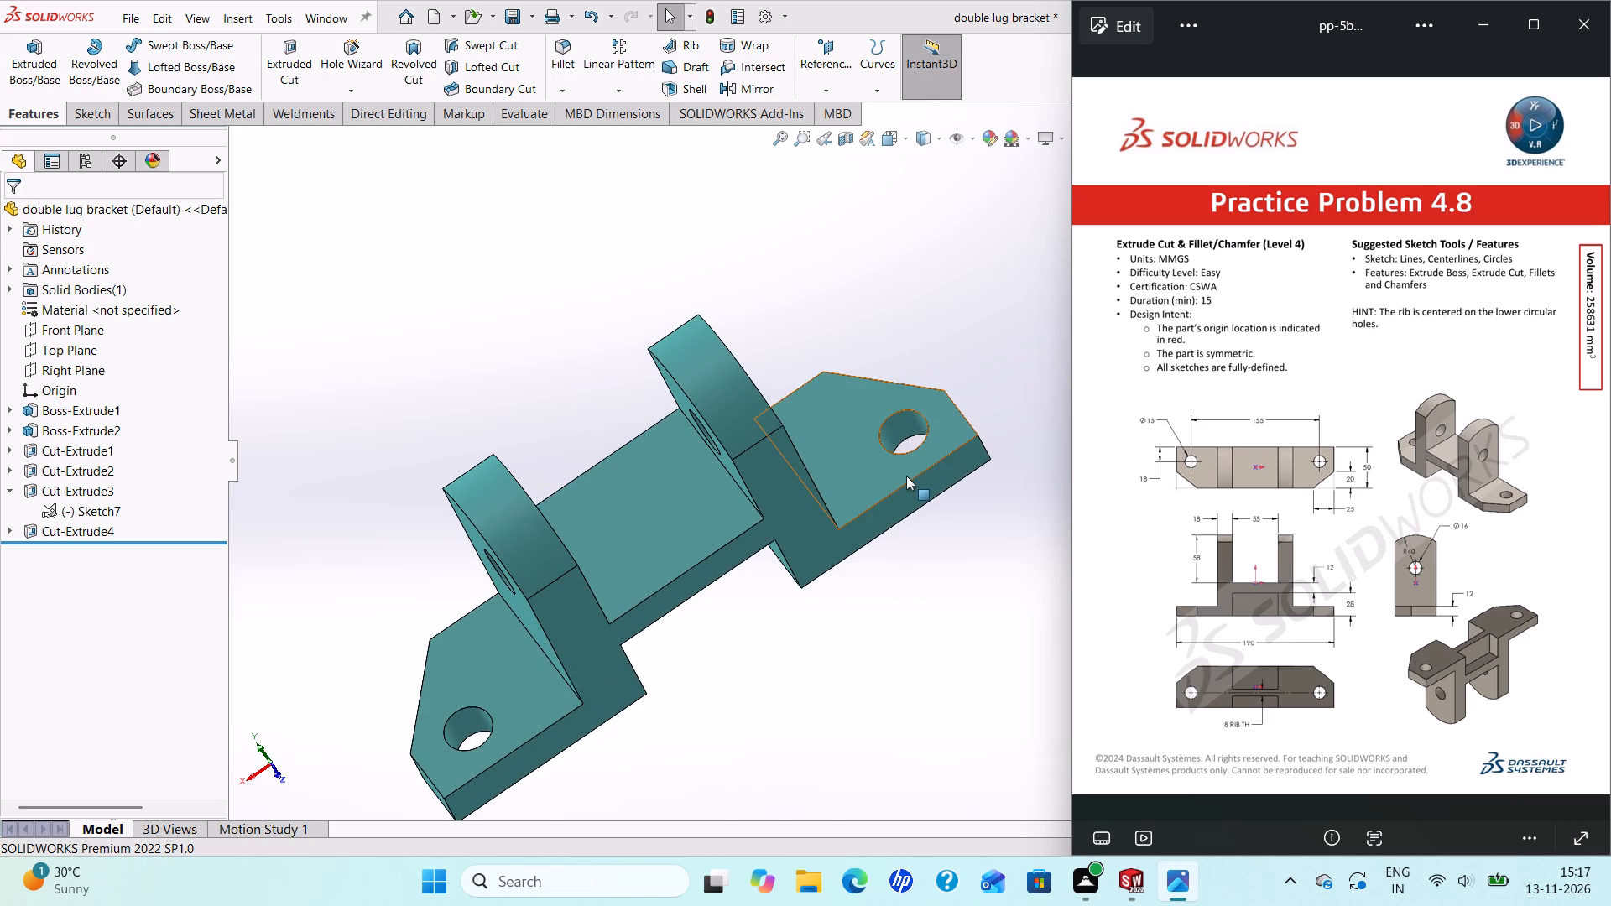
pyautogui.scroll(1, 906, 476)
pyautogui.scroll(-1, 908, 488)
pyautogui.scroll(1, 981, 460)
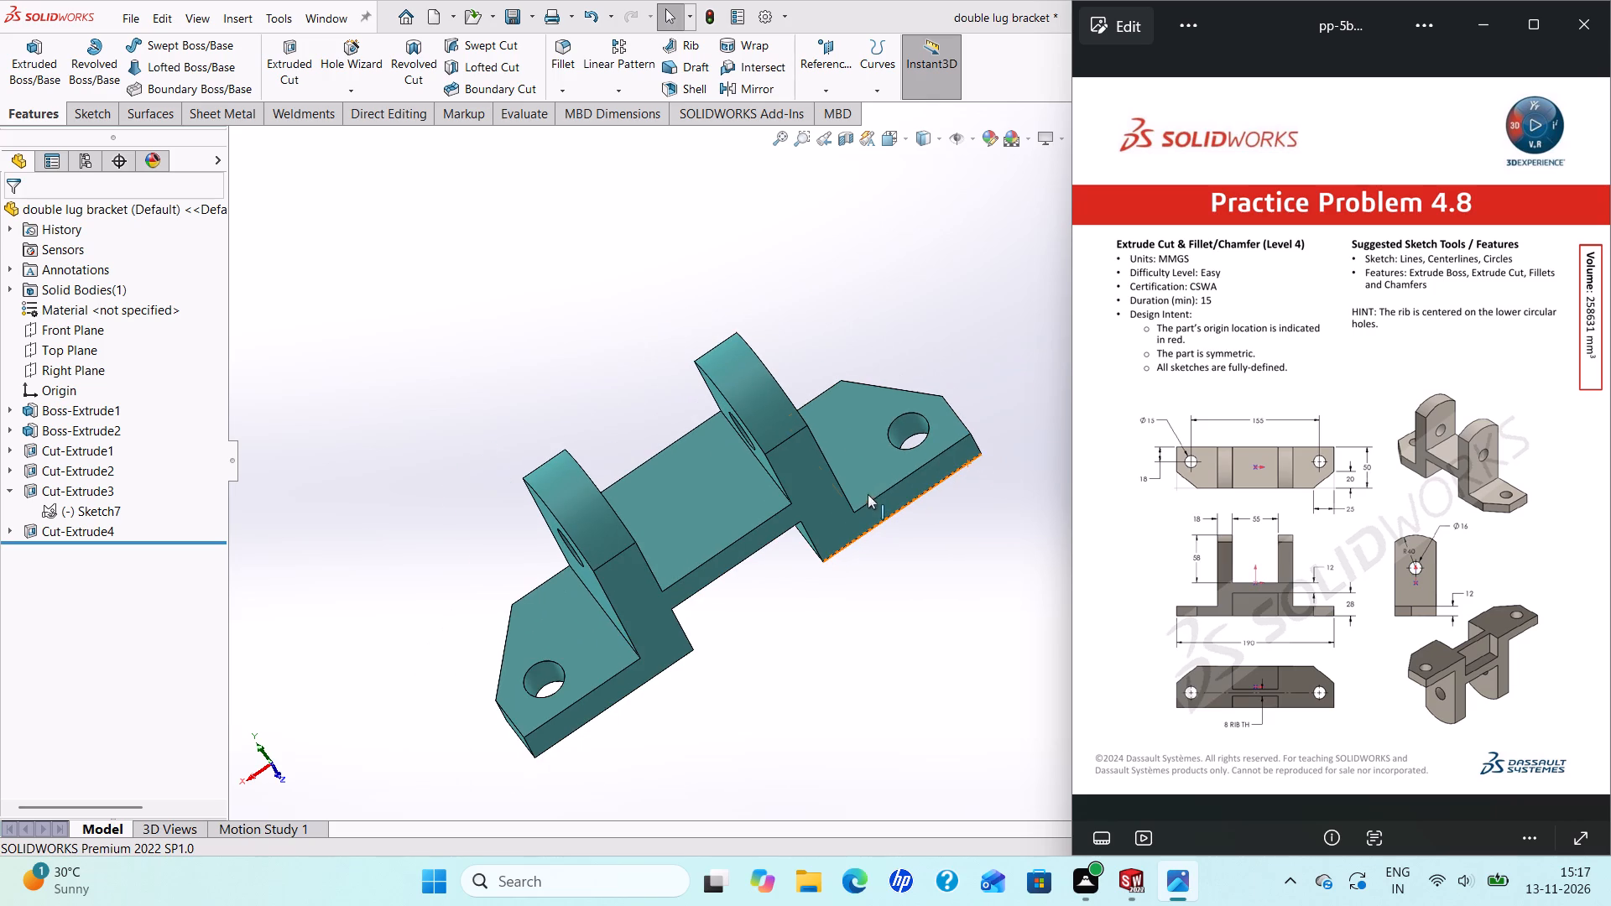
pyautogui.scroll(-1, 865, 498)
pyautogui.scroll(1, 841, 499)
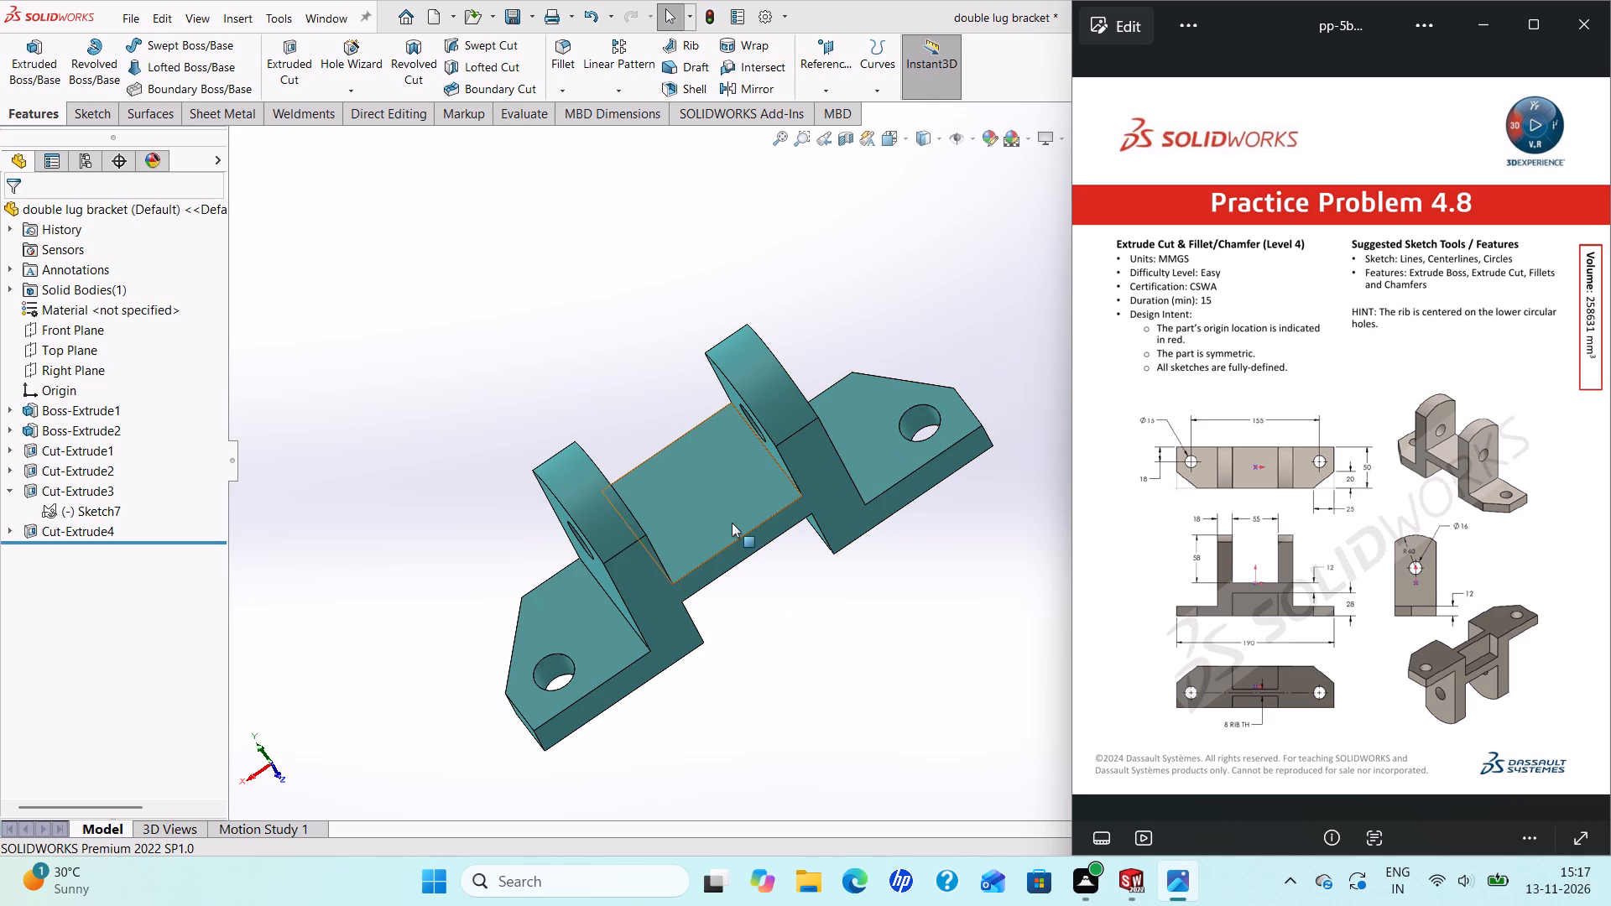
pyautogui.scroll(-1, 595, 639)
pyautogui.scroll(1, 625, 633)
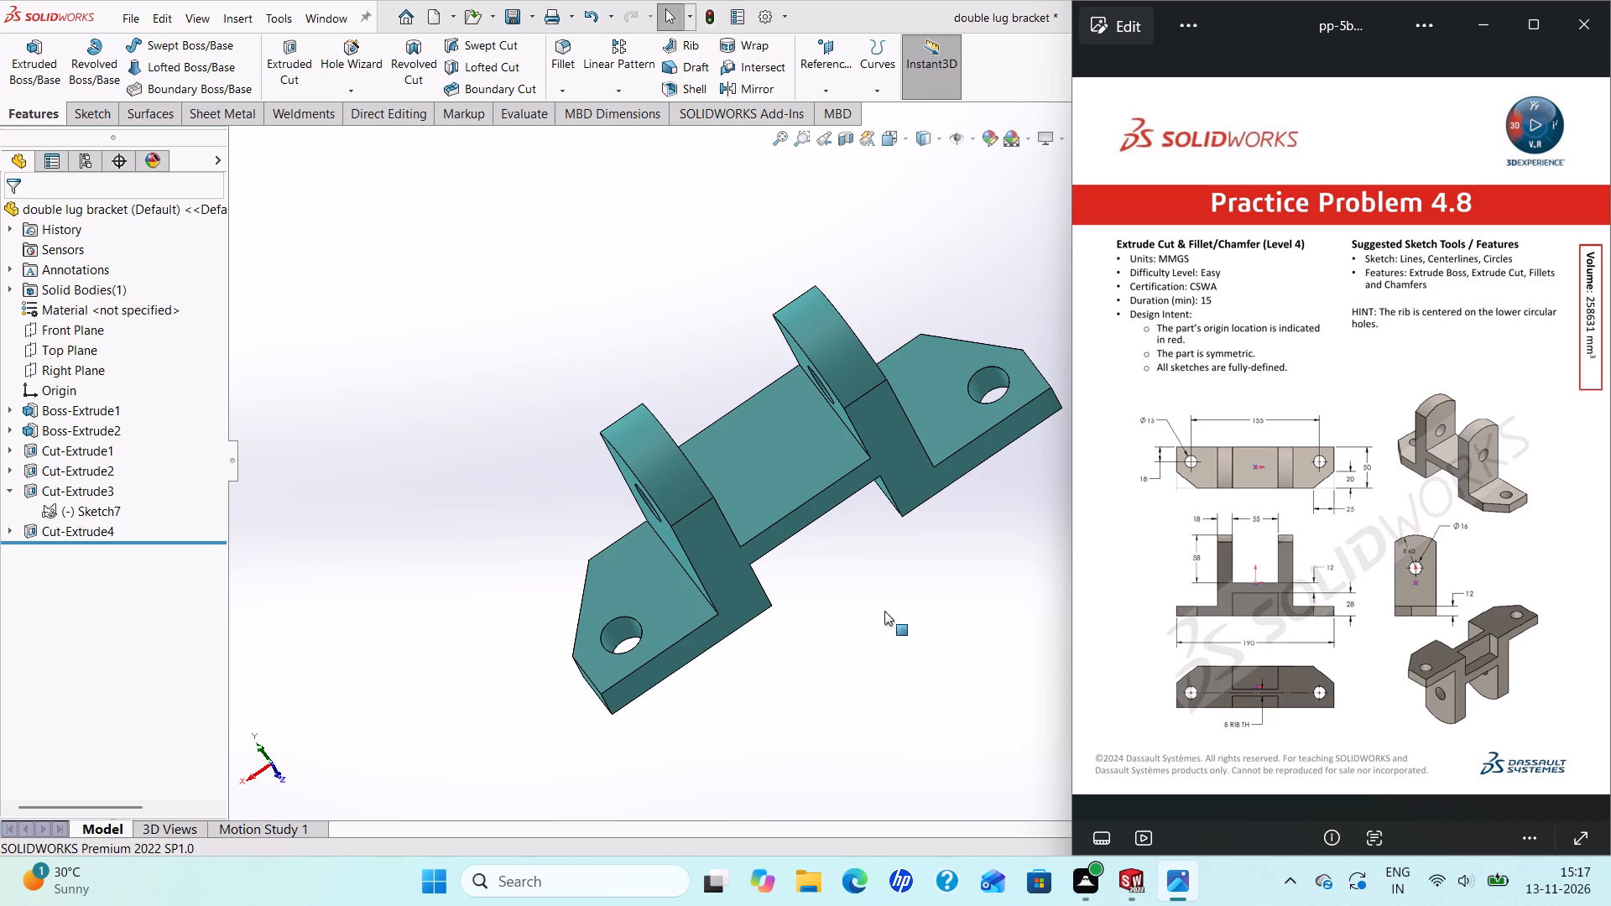
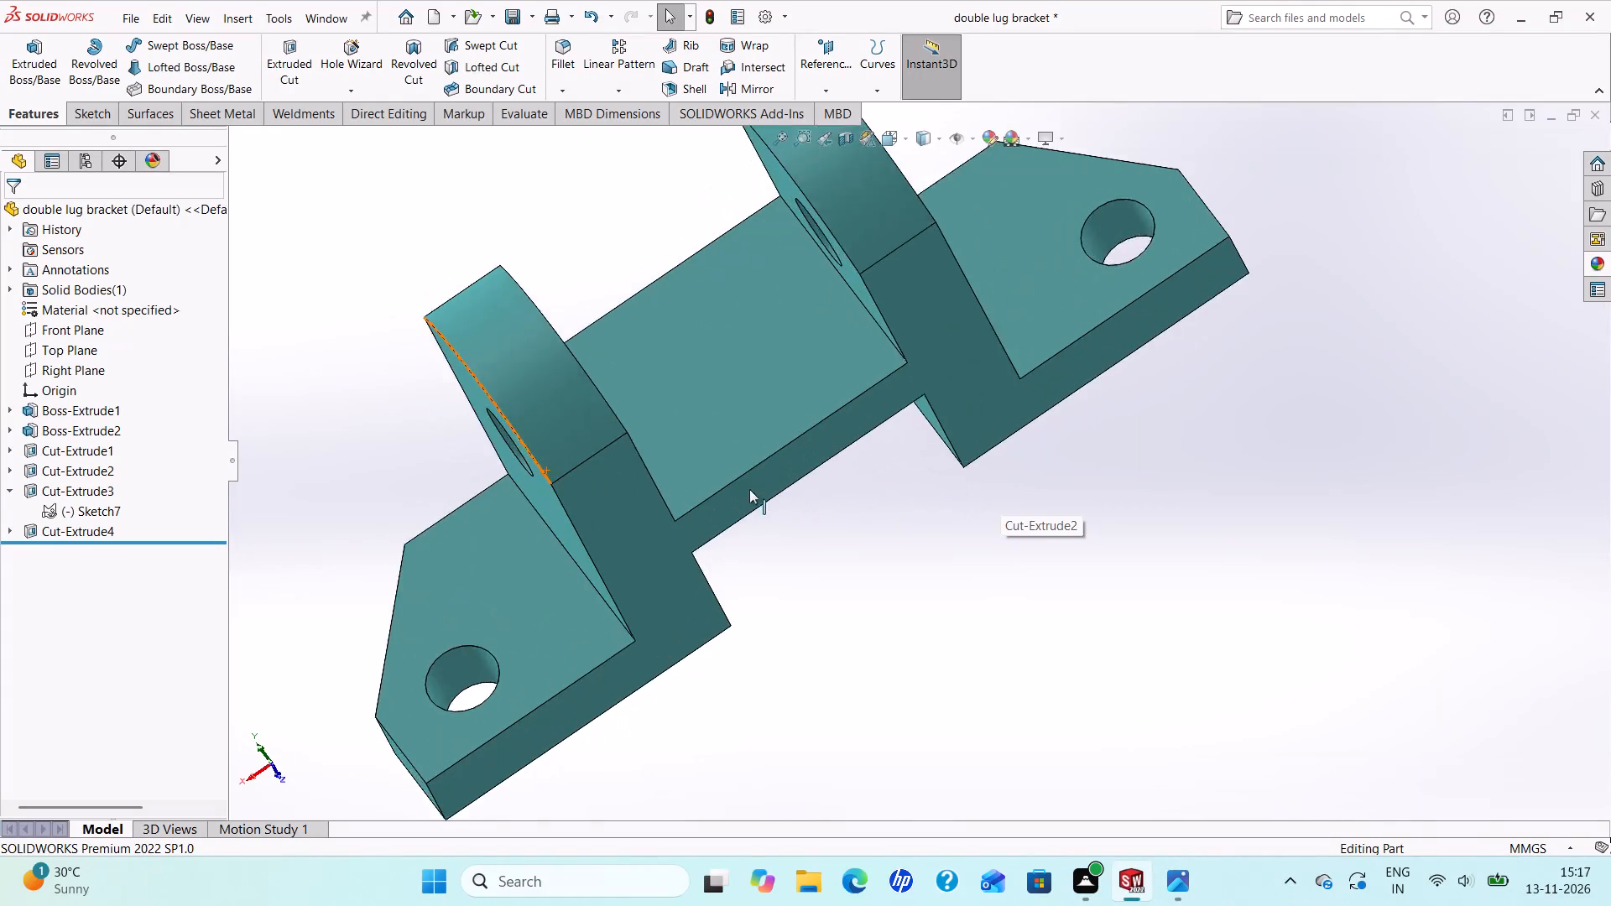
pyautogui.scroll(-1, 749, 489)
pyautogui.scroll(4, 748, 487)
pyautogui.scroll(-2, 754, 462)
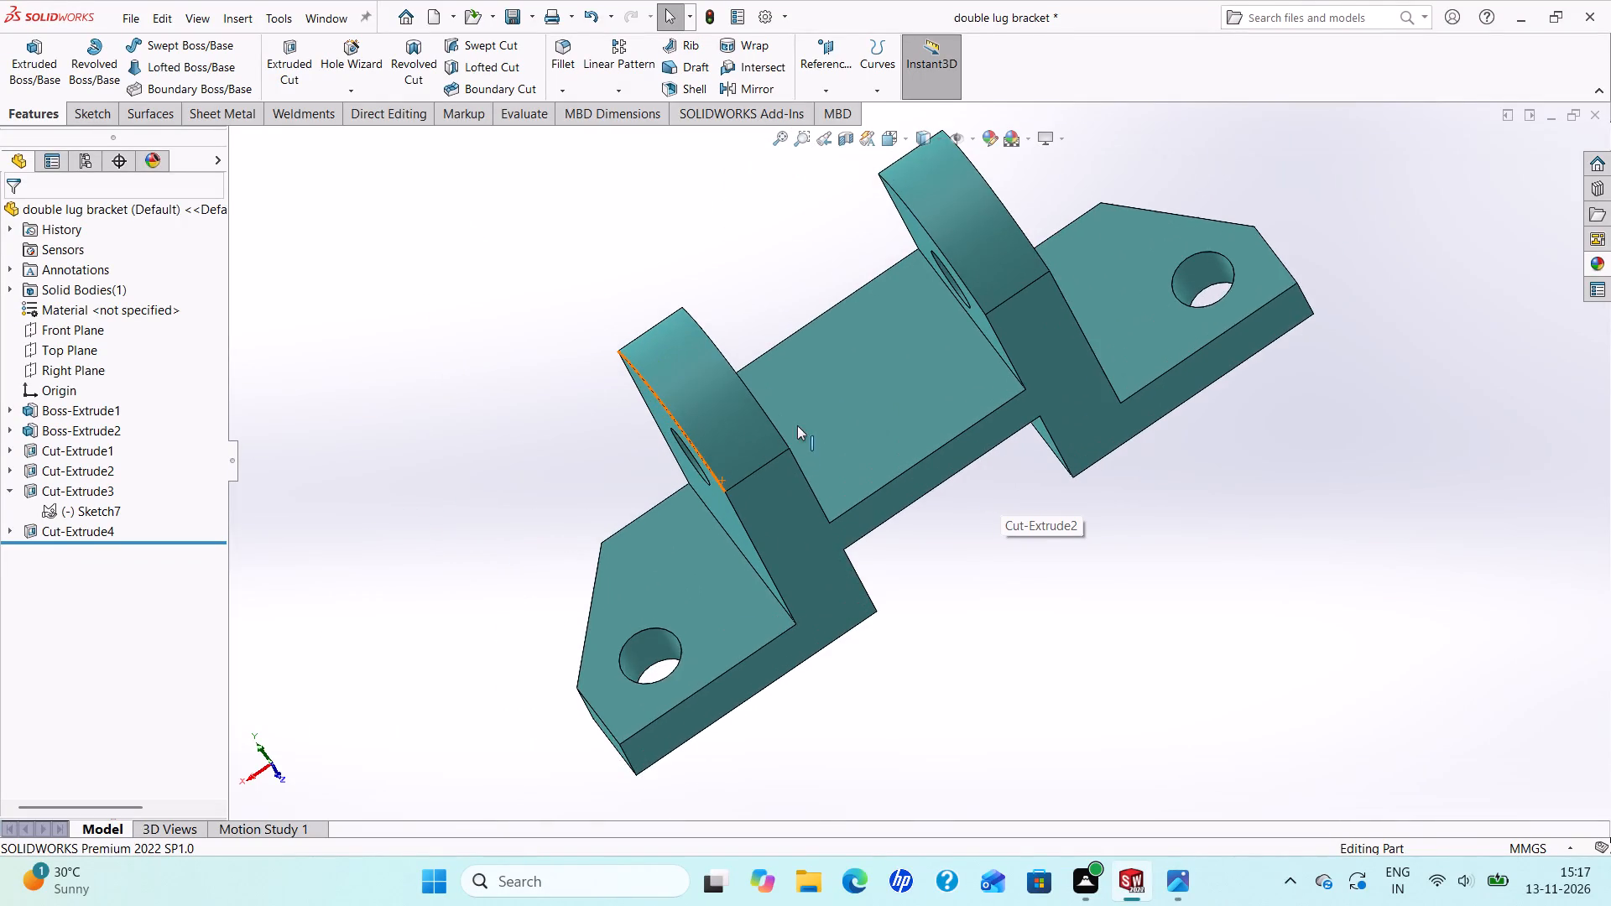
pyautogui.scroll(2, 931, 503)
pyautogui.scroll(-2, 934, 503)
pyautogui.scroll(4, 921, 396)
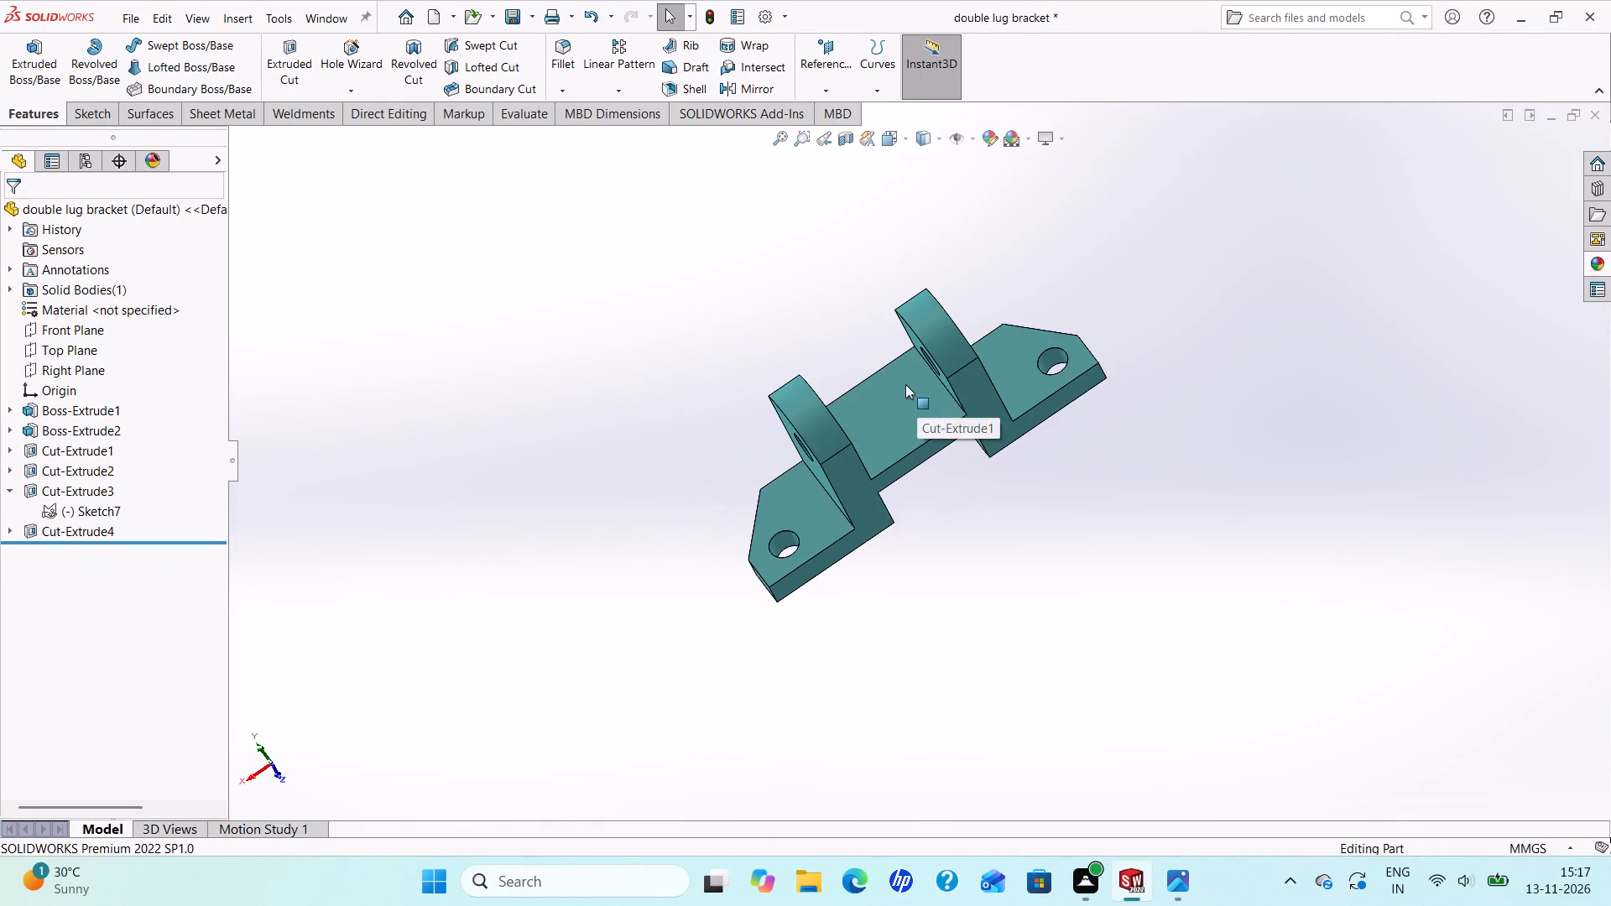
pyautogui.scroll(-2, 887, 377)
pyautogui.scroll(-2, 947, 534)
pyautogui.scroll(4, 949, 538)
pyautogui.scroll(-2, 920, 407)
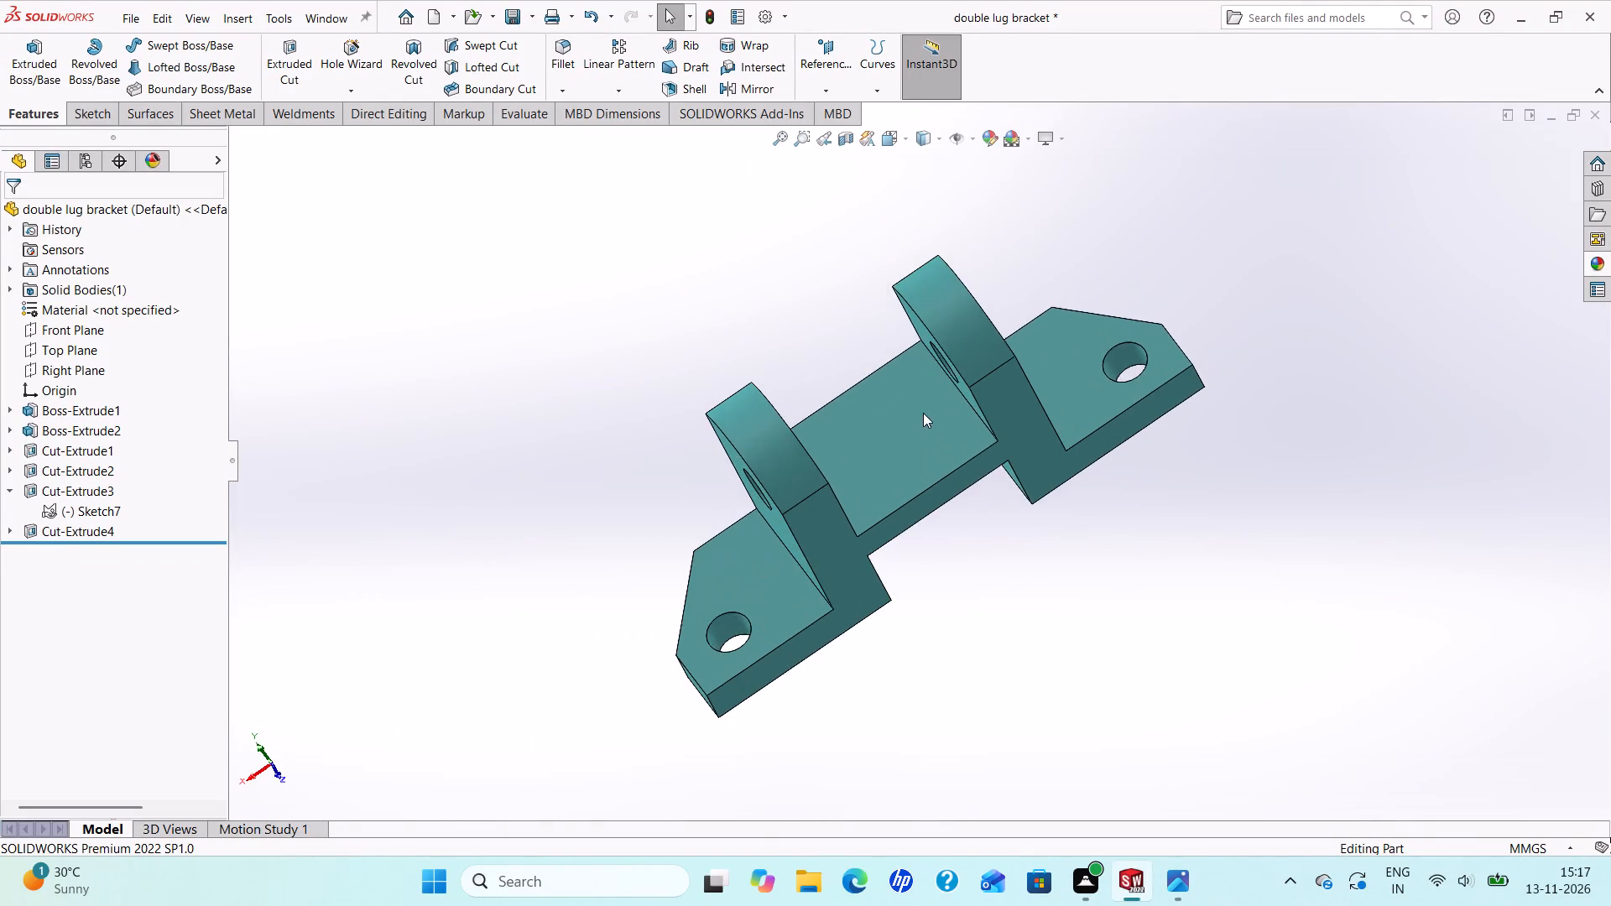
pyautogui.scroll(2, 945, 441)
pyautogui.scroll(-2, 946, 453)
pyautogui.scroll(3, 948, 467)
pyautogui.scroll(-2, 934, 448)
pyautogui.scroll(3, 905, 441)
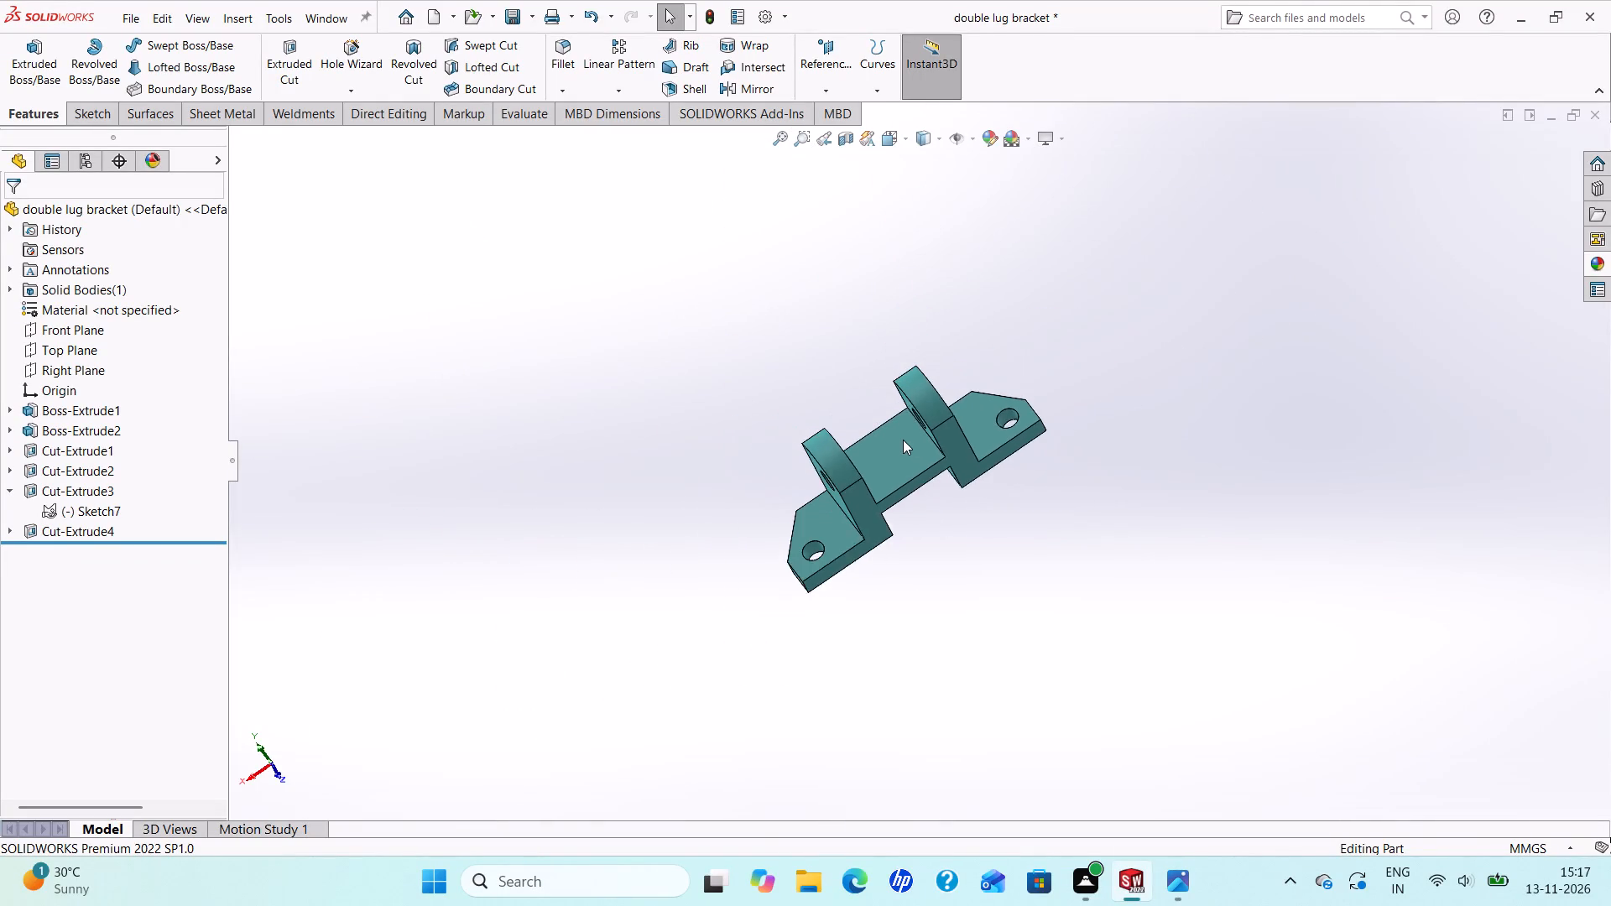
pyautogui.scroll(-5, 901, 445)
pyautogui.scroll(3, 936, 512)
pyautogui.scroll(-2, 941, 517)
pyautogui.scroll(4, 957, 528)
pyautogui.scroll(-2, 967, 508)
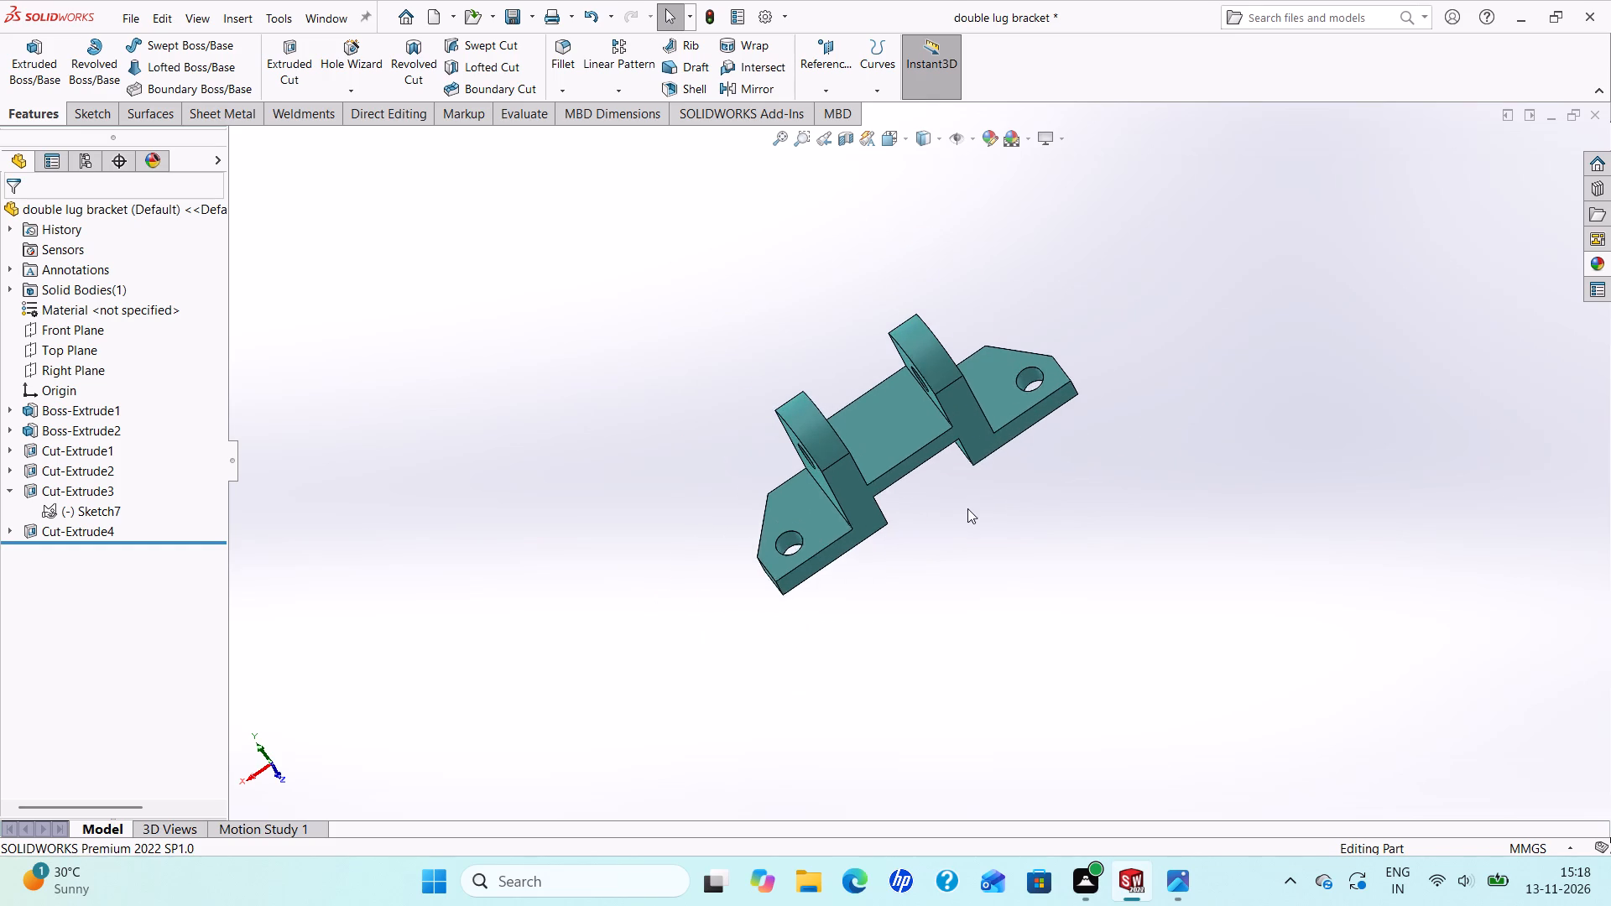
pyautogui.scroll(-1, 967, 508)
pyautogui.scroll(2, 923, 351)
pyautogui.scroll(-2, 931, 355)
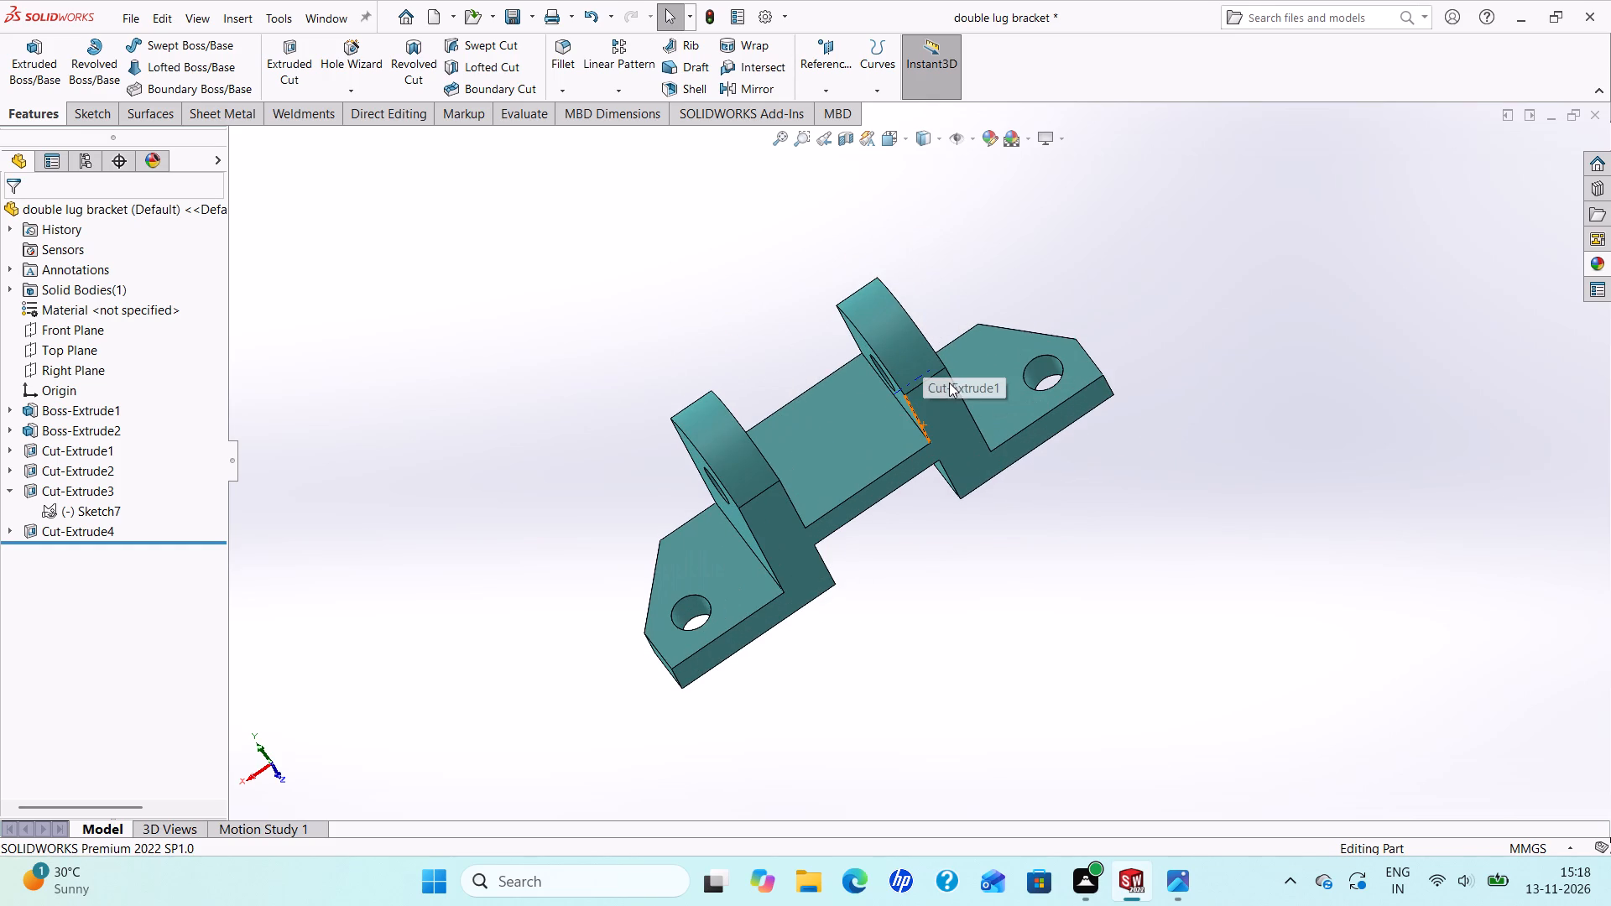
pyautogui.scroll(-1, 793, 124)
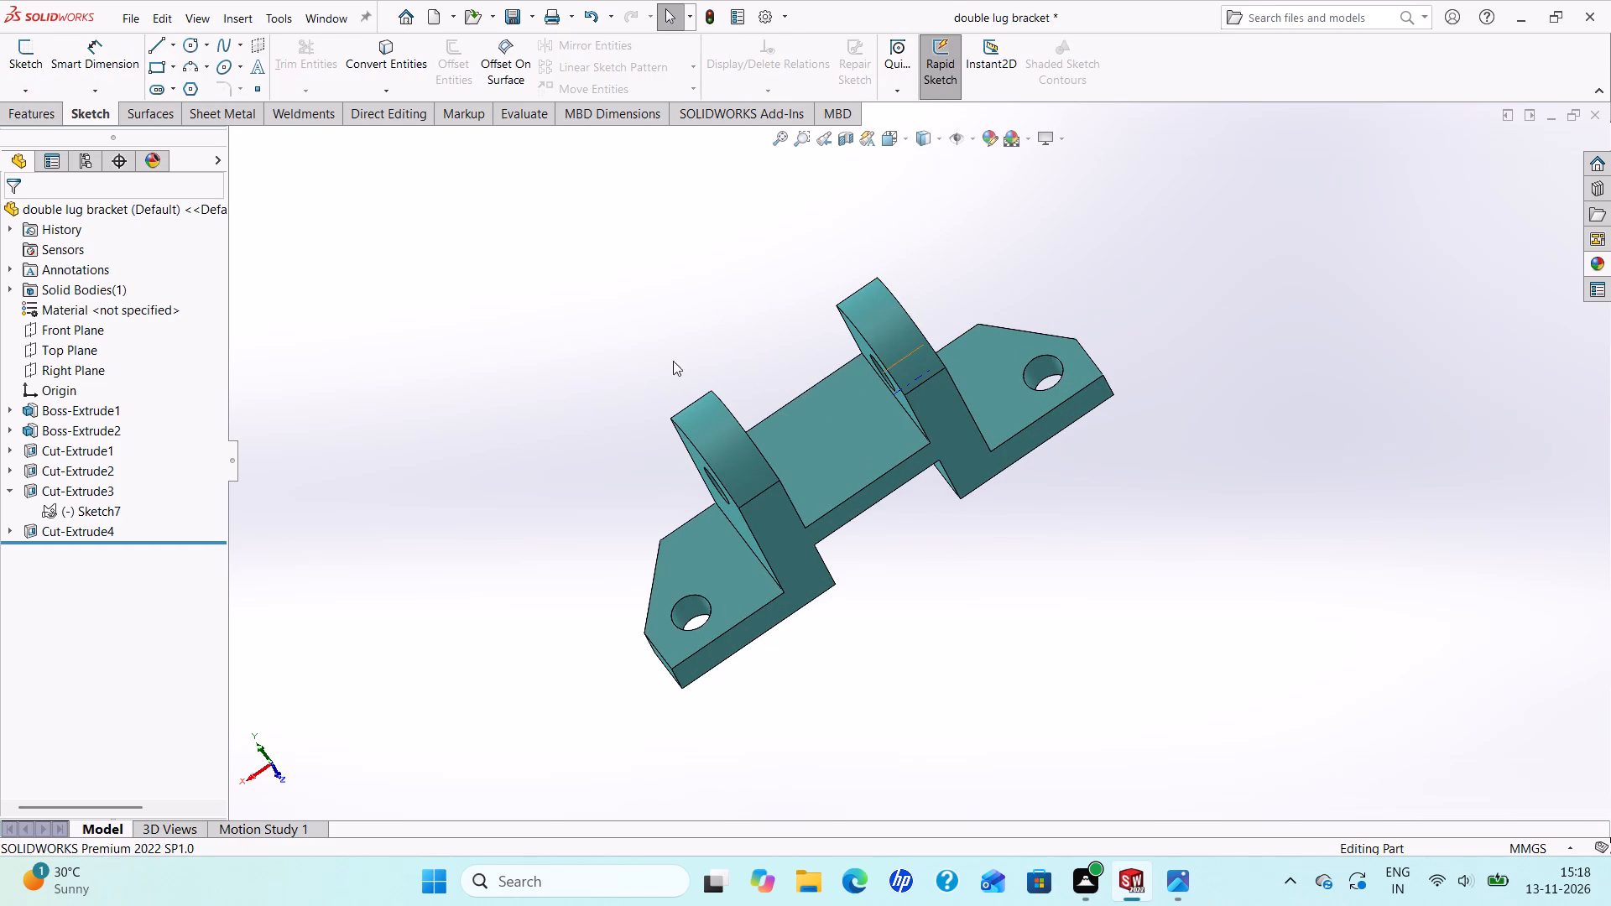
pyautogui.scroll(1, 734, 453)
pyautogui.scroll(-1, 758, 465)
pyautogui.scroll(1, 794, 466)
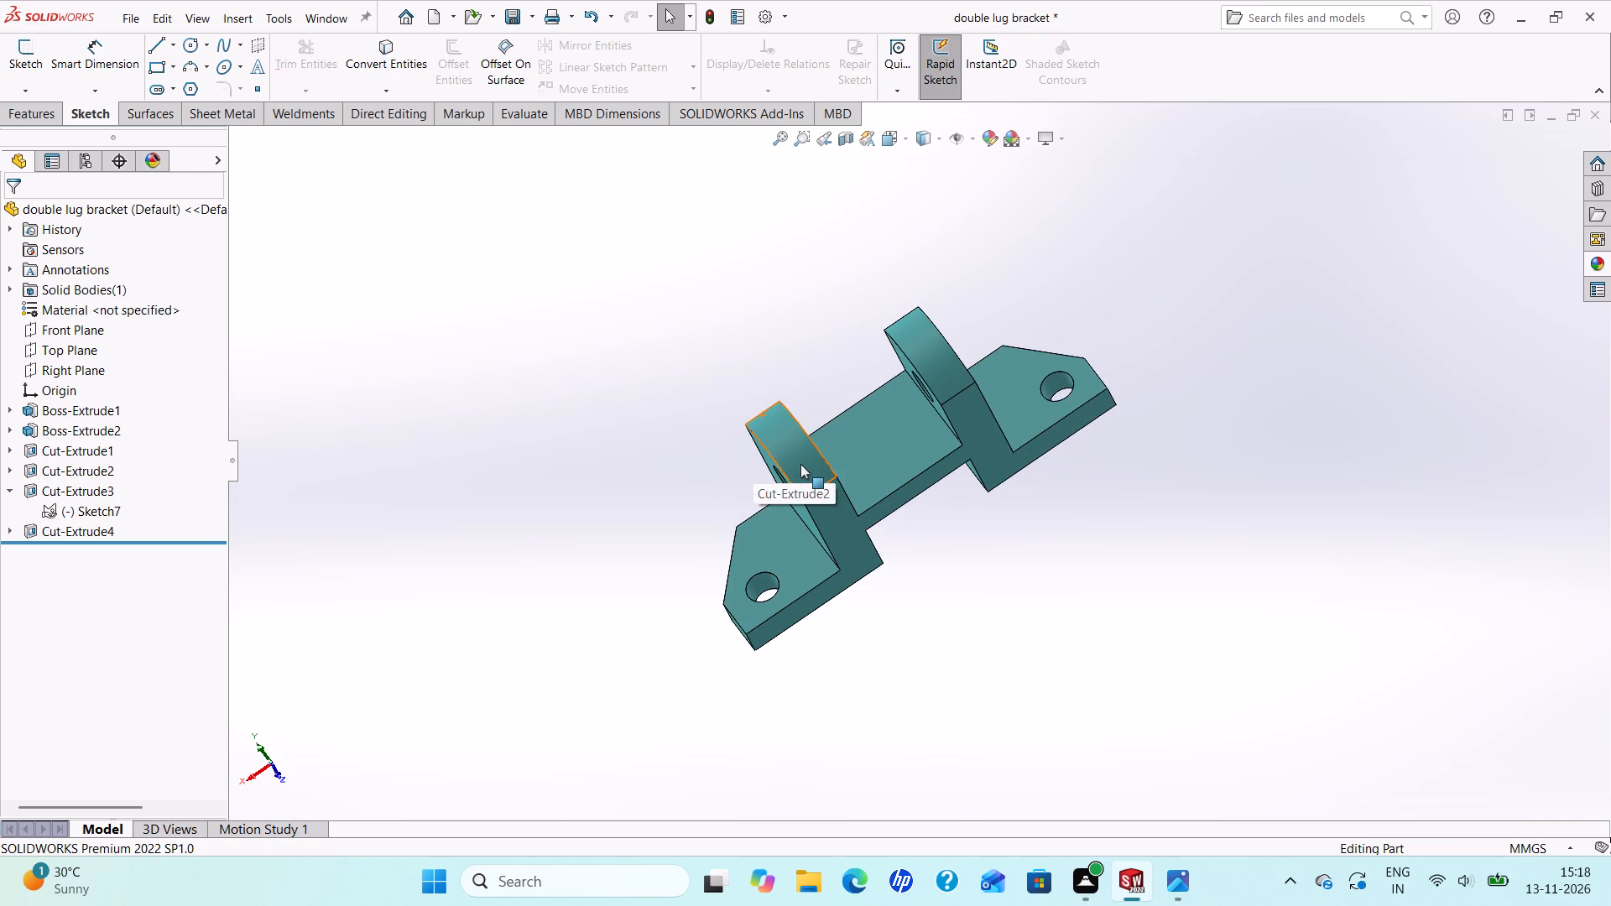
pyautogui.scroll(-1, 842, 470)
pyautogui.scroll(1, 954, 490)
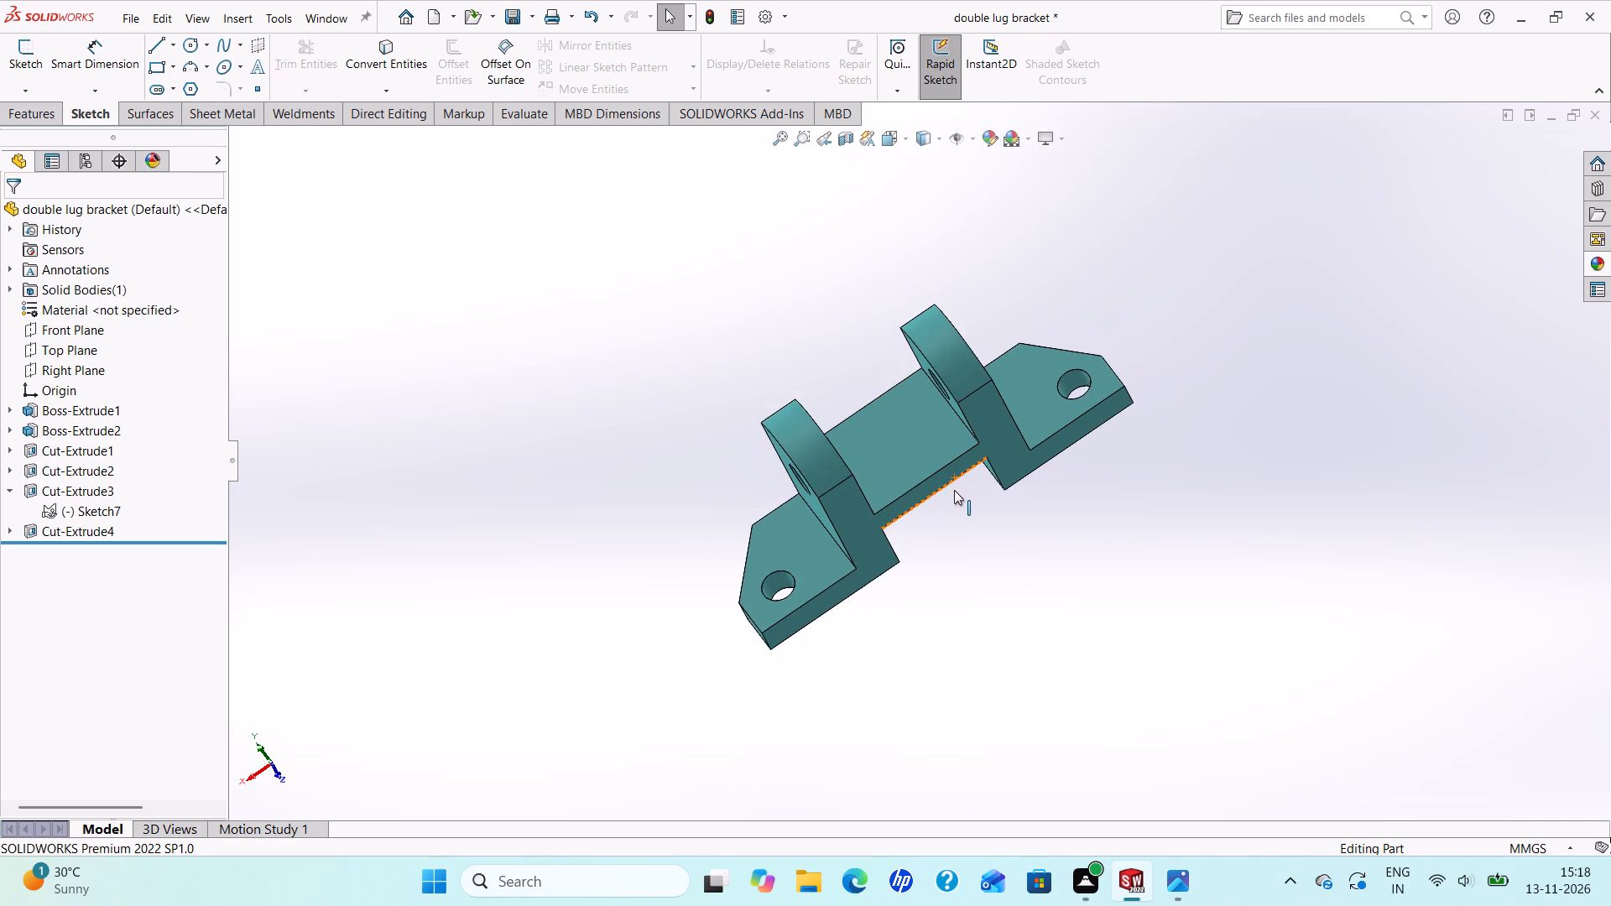
# Examine the bracket's rear side, including the rectangular recess between the lugs, the lug holes and the underside of the base.
pyautogui.moveTo(952, 486); pyautogui.dragTo(674, 616, button='middle')
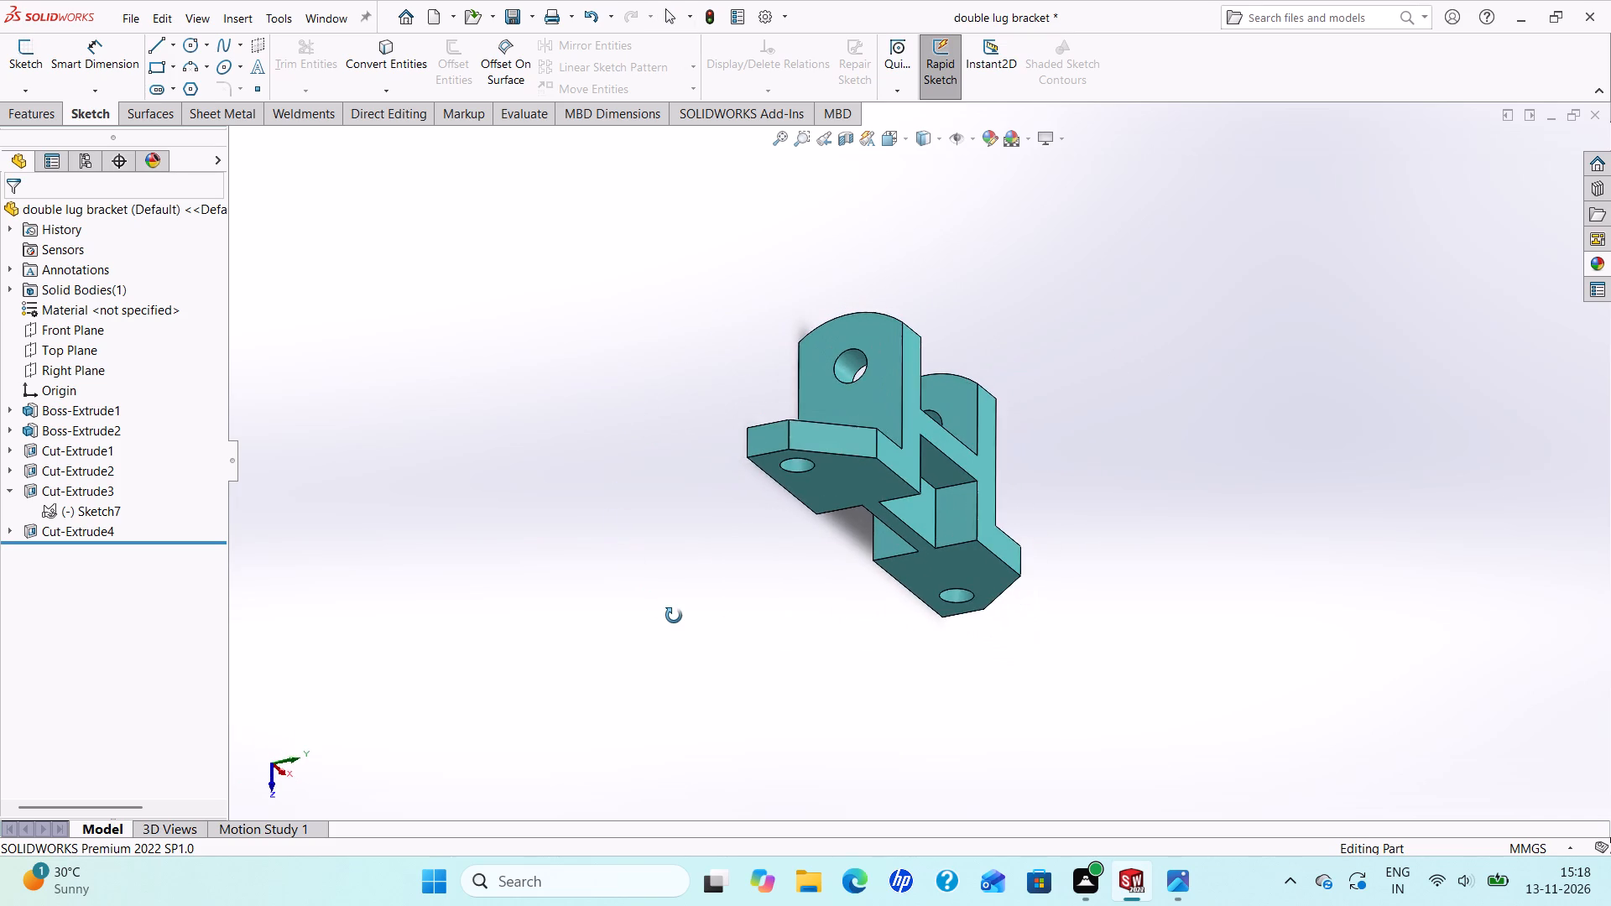
pyautogui.moveTo(674, 616); pyautogui.dragTo(510, 572, button='middle')
pyautogui.scroll(1, 882, 465)
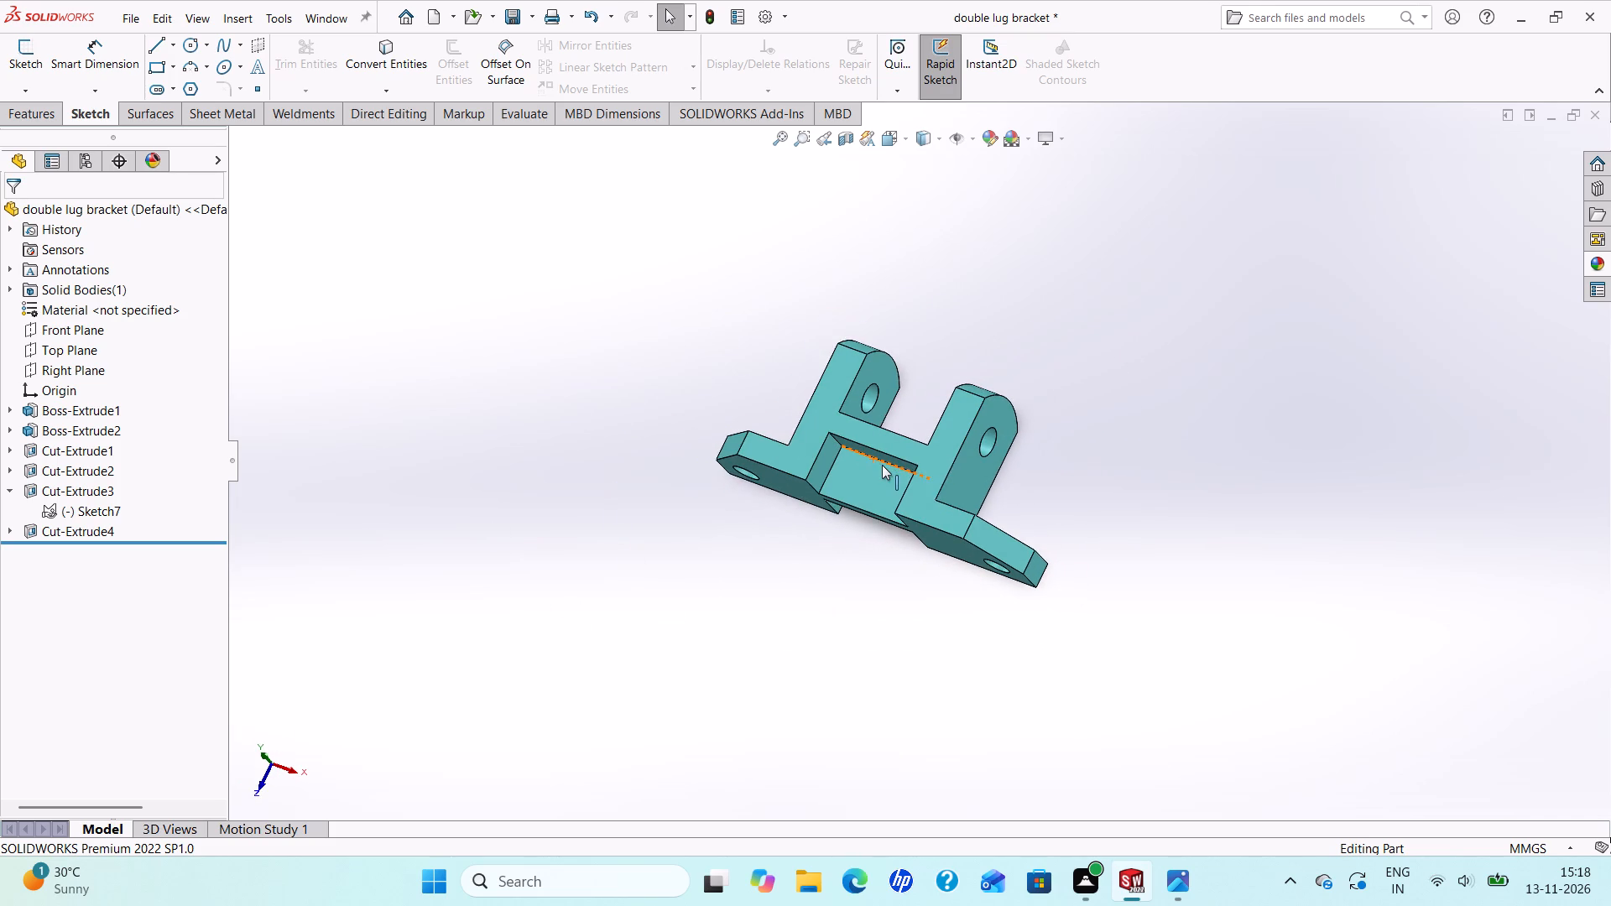
pyautogui.scroll(-2, 894, 469)
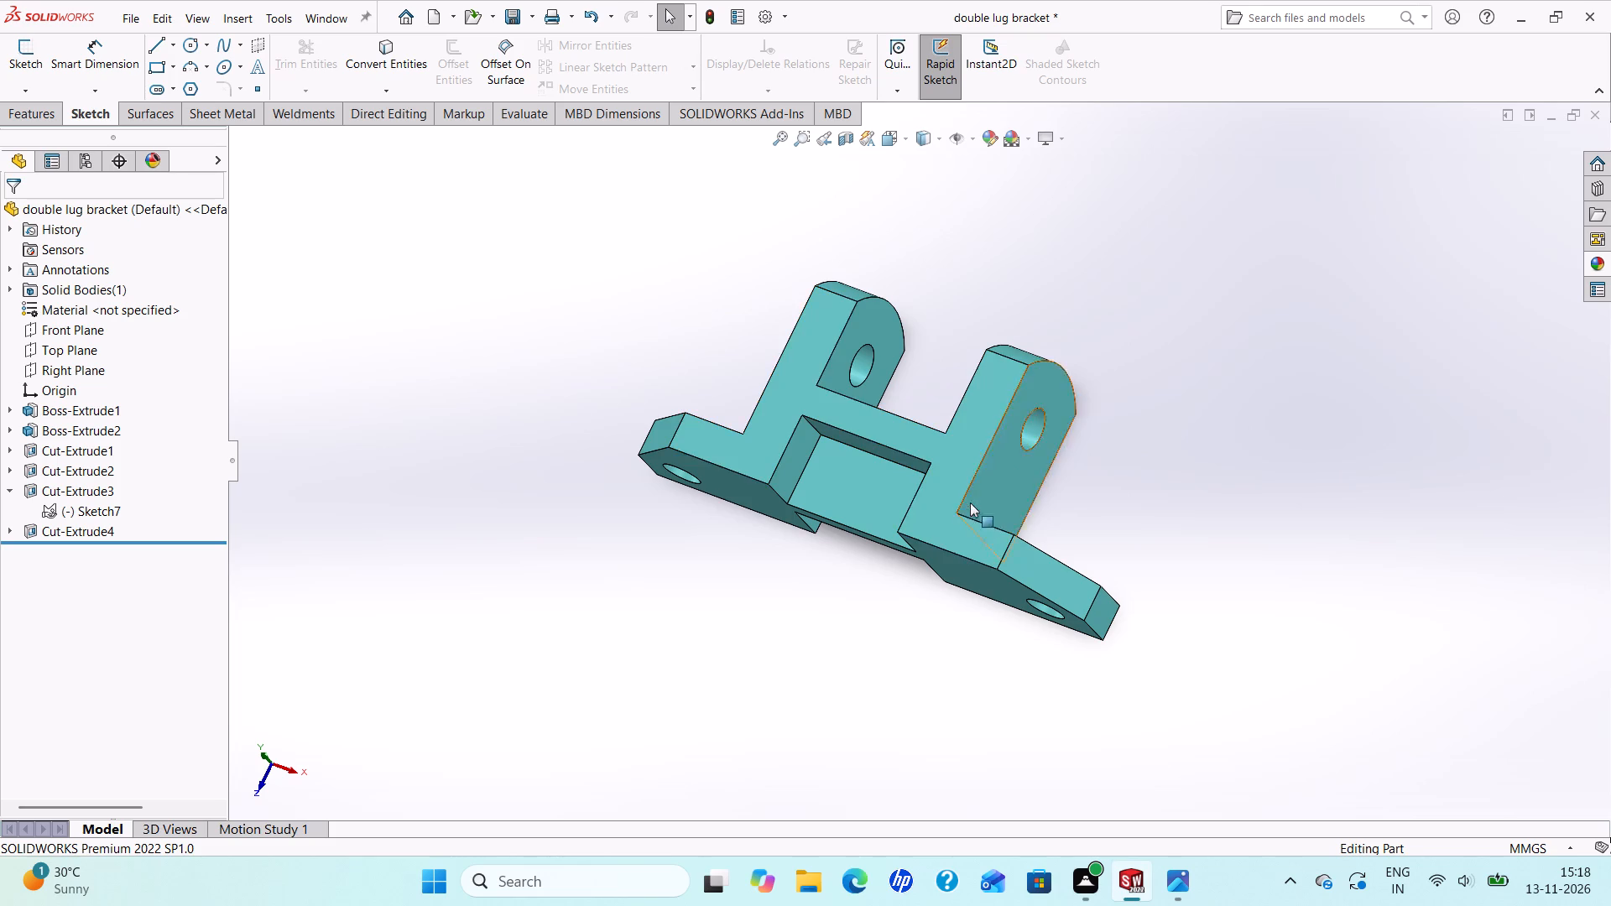
pyautogui.scroll(1, 953, 490)
pyautogui.scroll(-1, 916, 512)
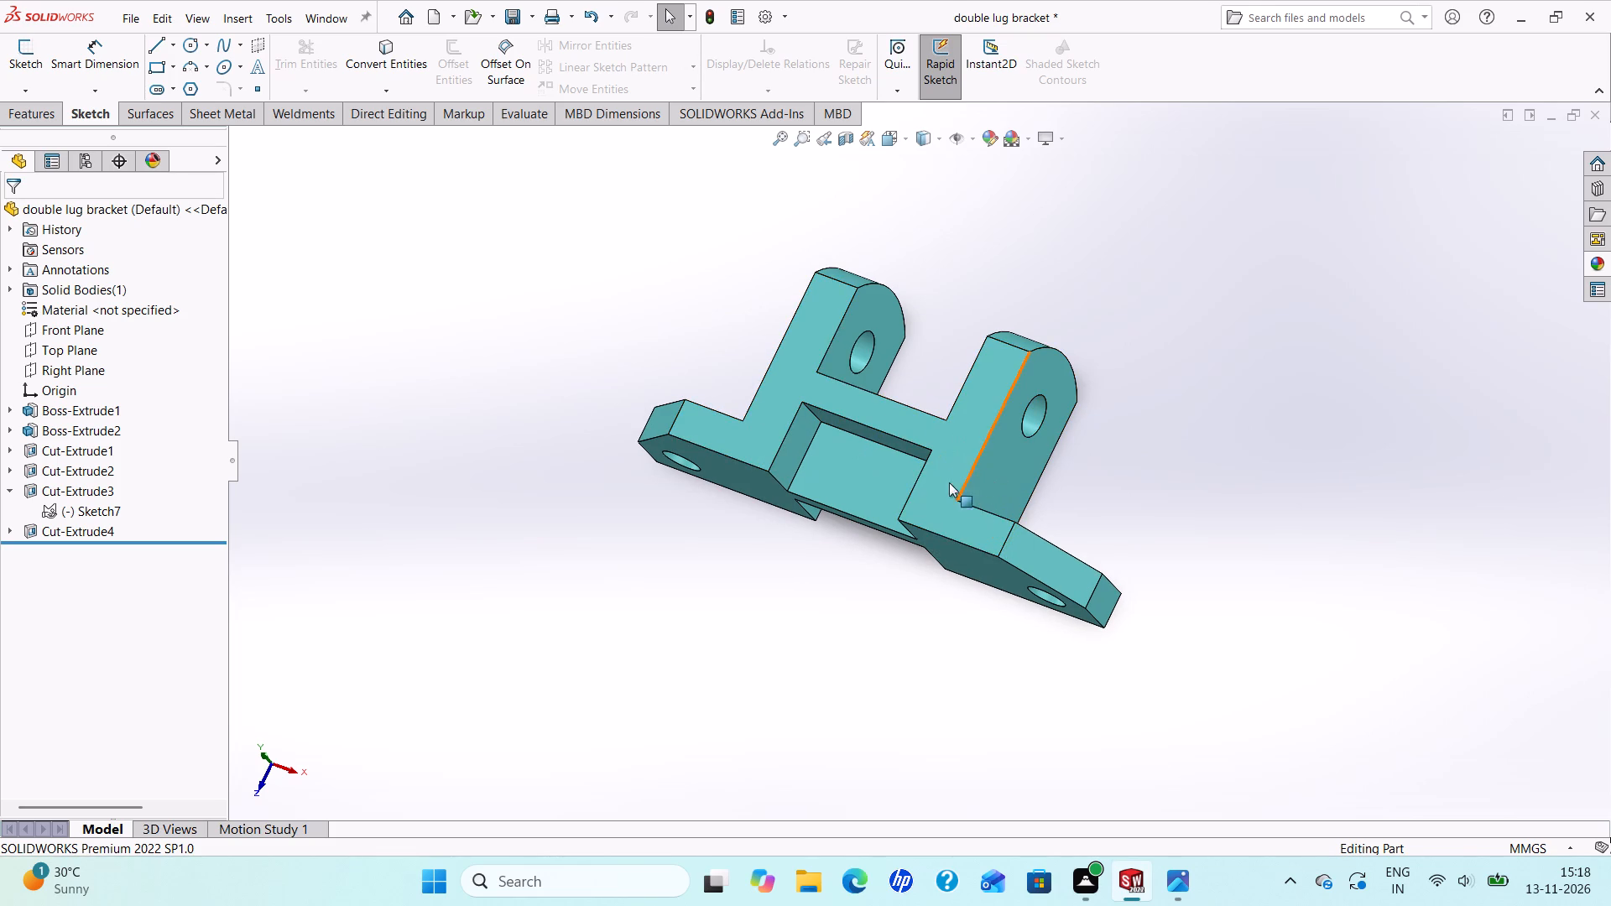
pyautogui.scroll(1, 929, 466)
pyautogui.scroll(-1, 930, 466)
pyautogui.scroll(1, 934, 462)
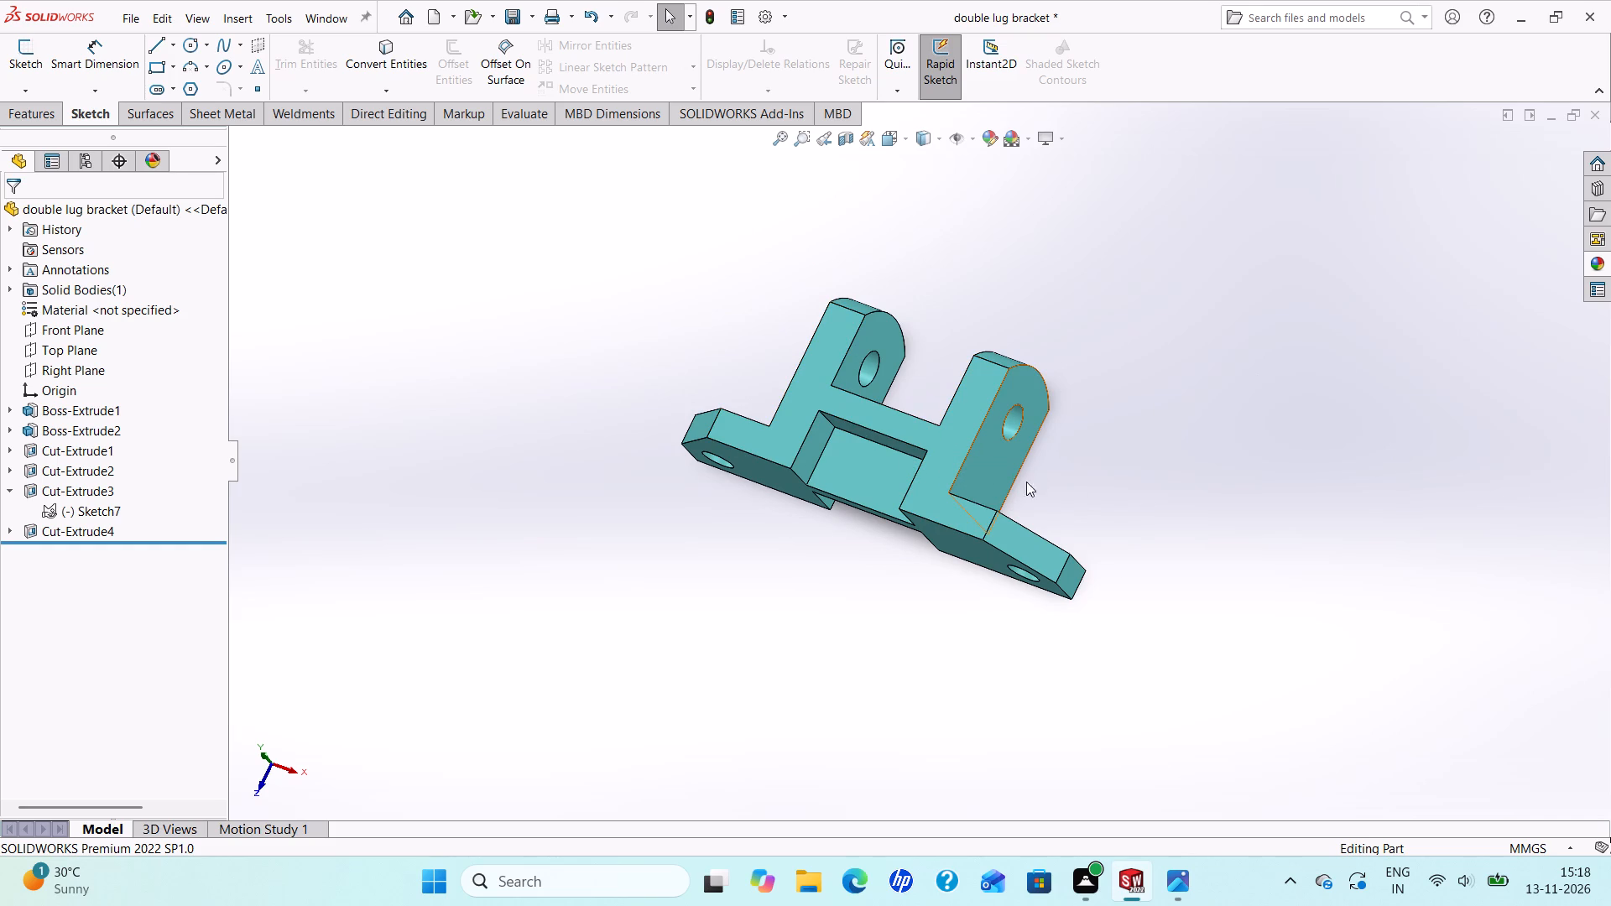
pyautogui.scroll(-1, 1100, 512)
pyautogui.scroll(1, 1147, 492)
pyautogui.scroll(-2, 913, 492)
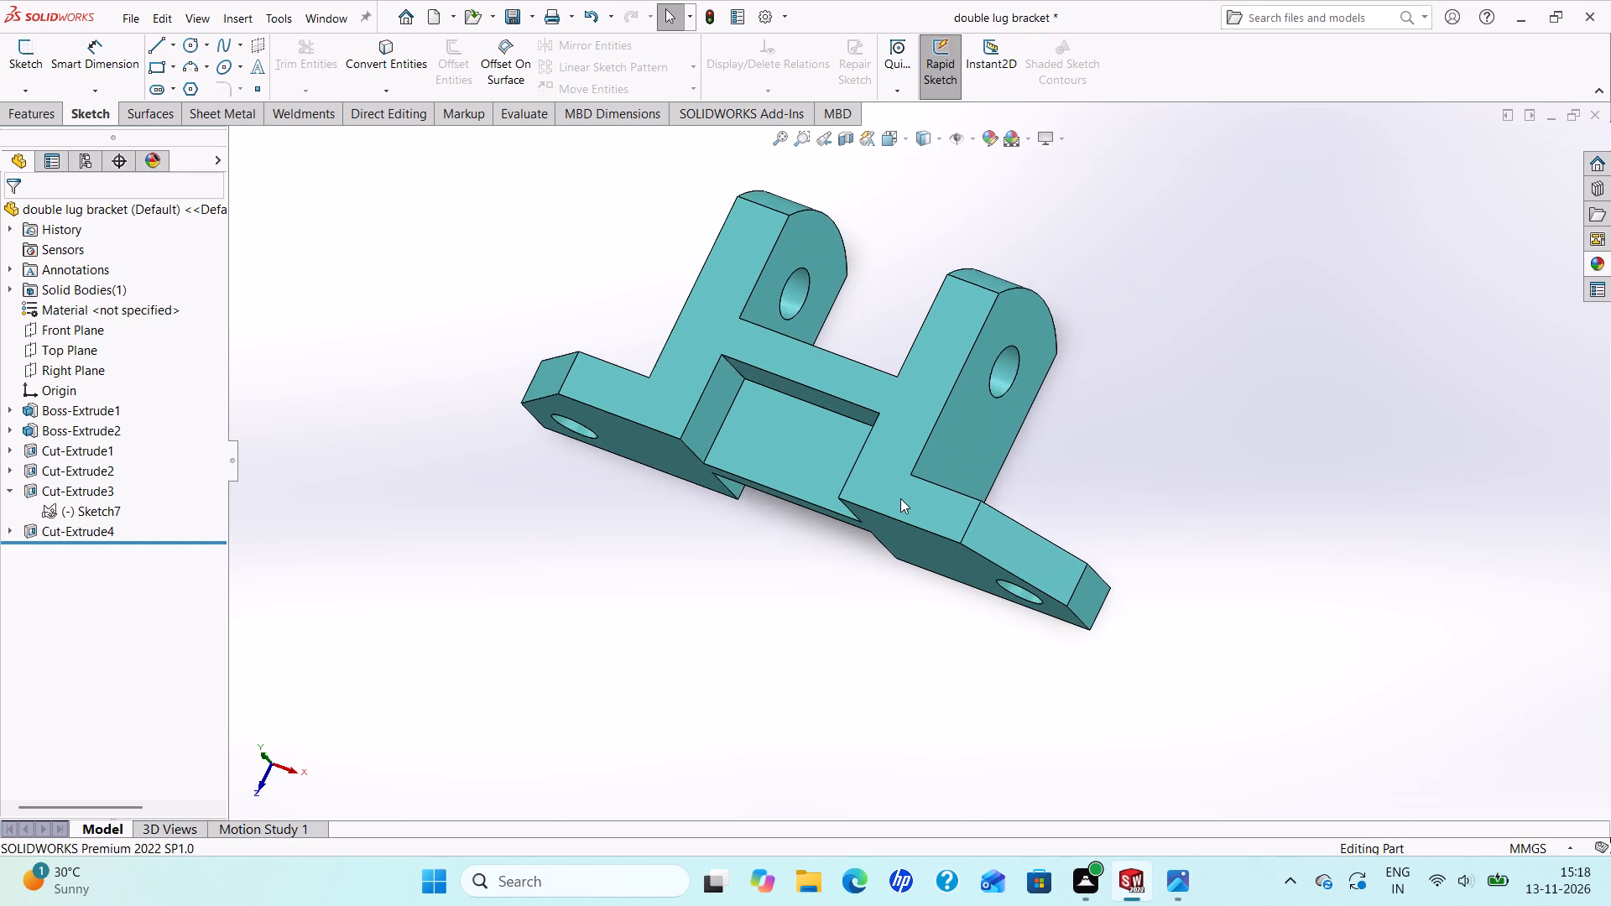
pyautogui.scroll(2, 900, 498)
pyautogui.scroll(-2, 900, 498)
pyautogui.scroll(1, 891, 520)
pyautogui.scroll(-1, 889, 518)
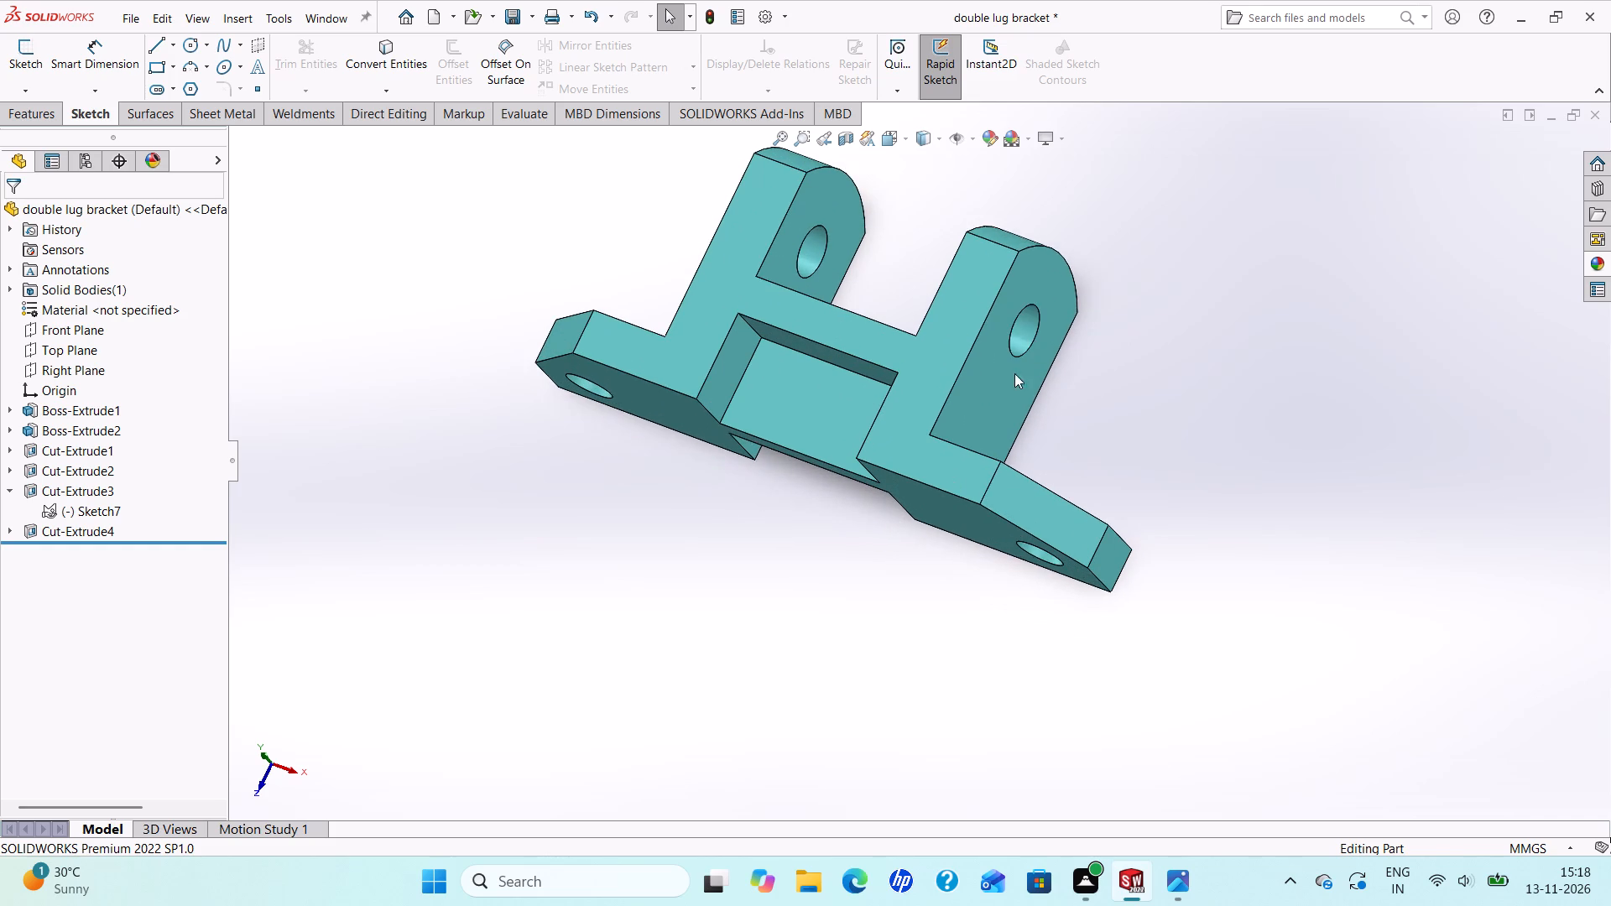
pyautogui.scroll(1, 979, 350)
pyautogui.scroll(-1, 910, 367)
pyautogui.scroll(1, 943, 368)
pyautogui.scroll(-1, 963, 368)
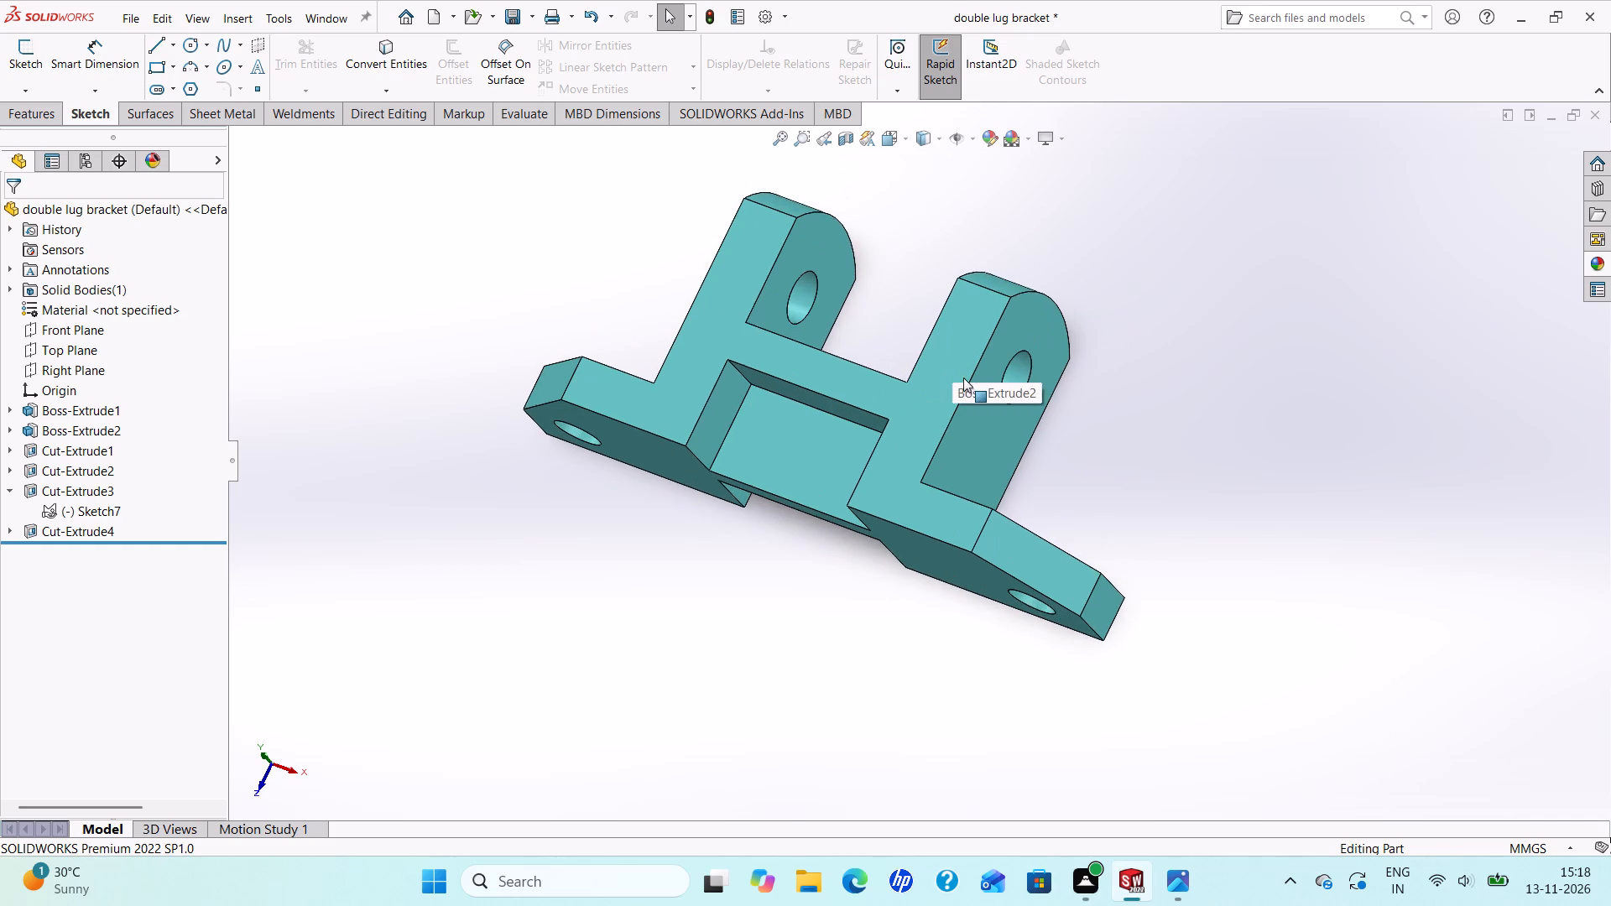
pyautogui.scroll(1, 954, 367)
pyautogui.scroll(-1, 959, 377)
pyautogui.scroll(1, 946, 380)
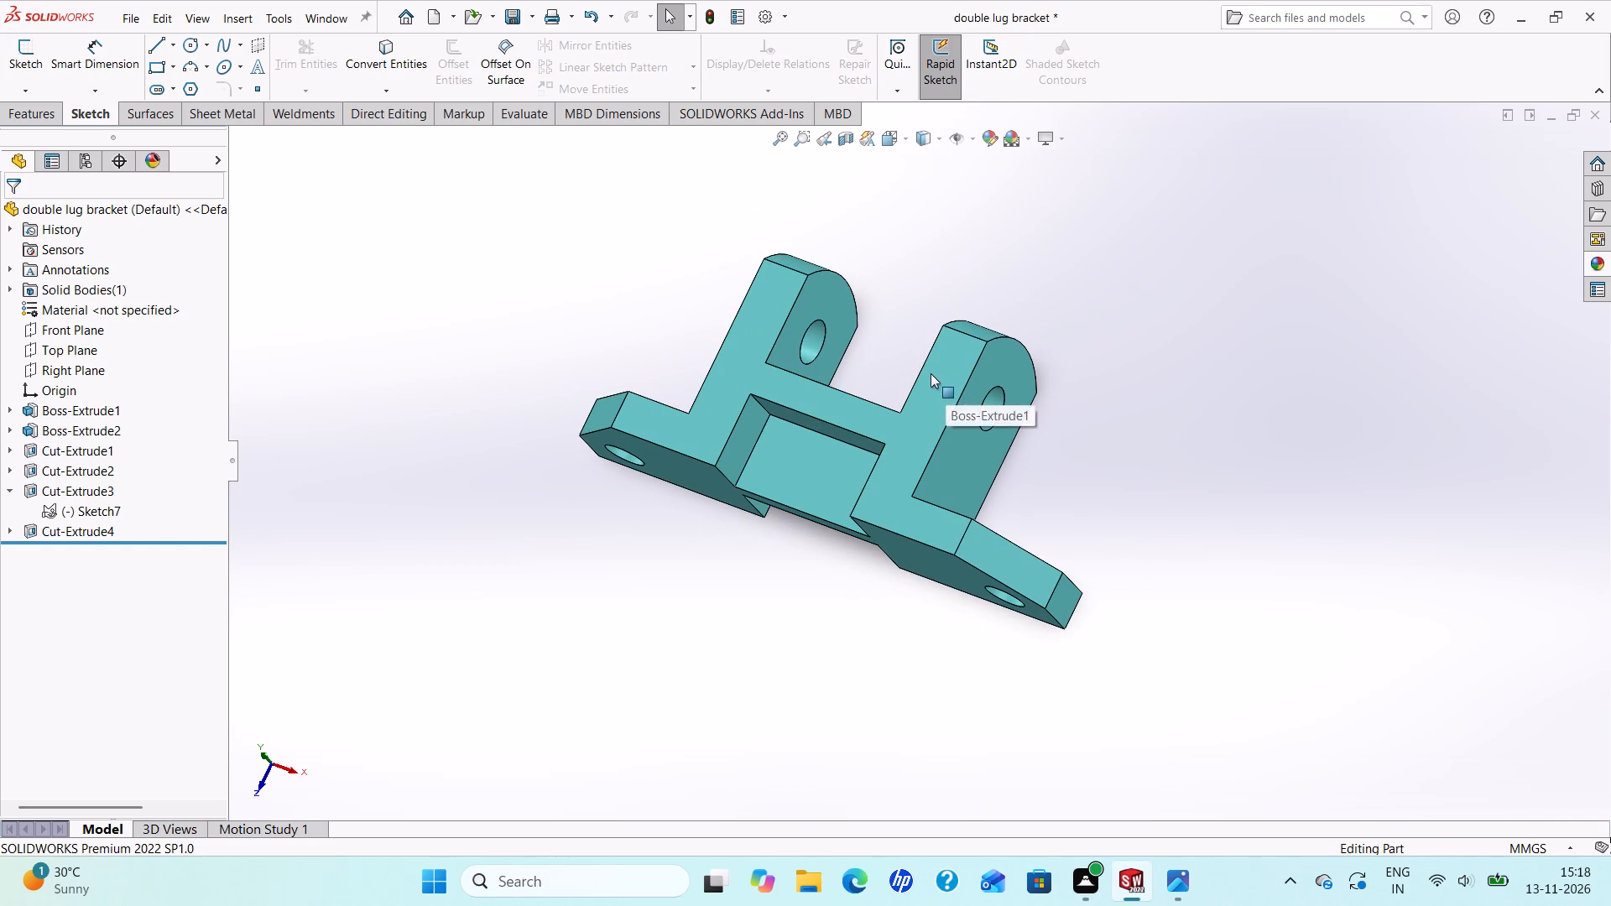
pyautogui.scroll(-1, 905, 367)
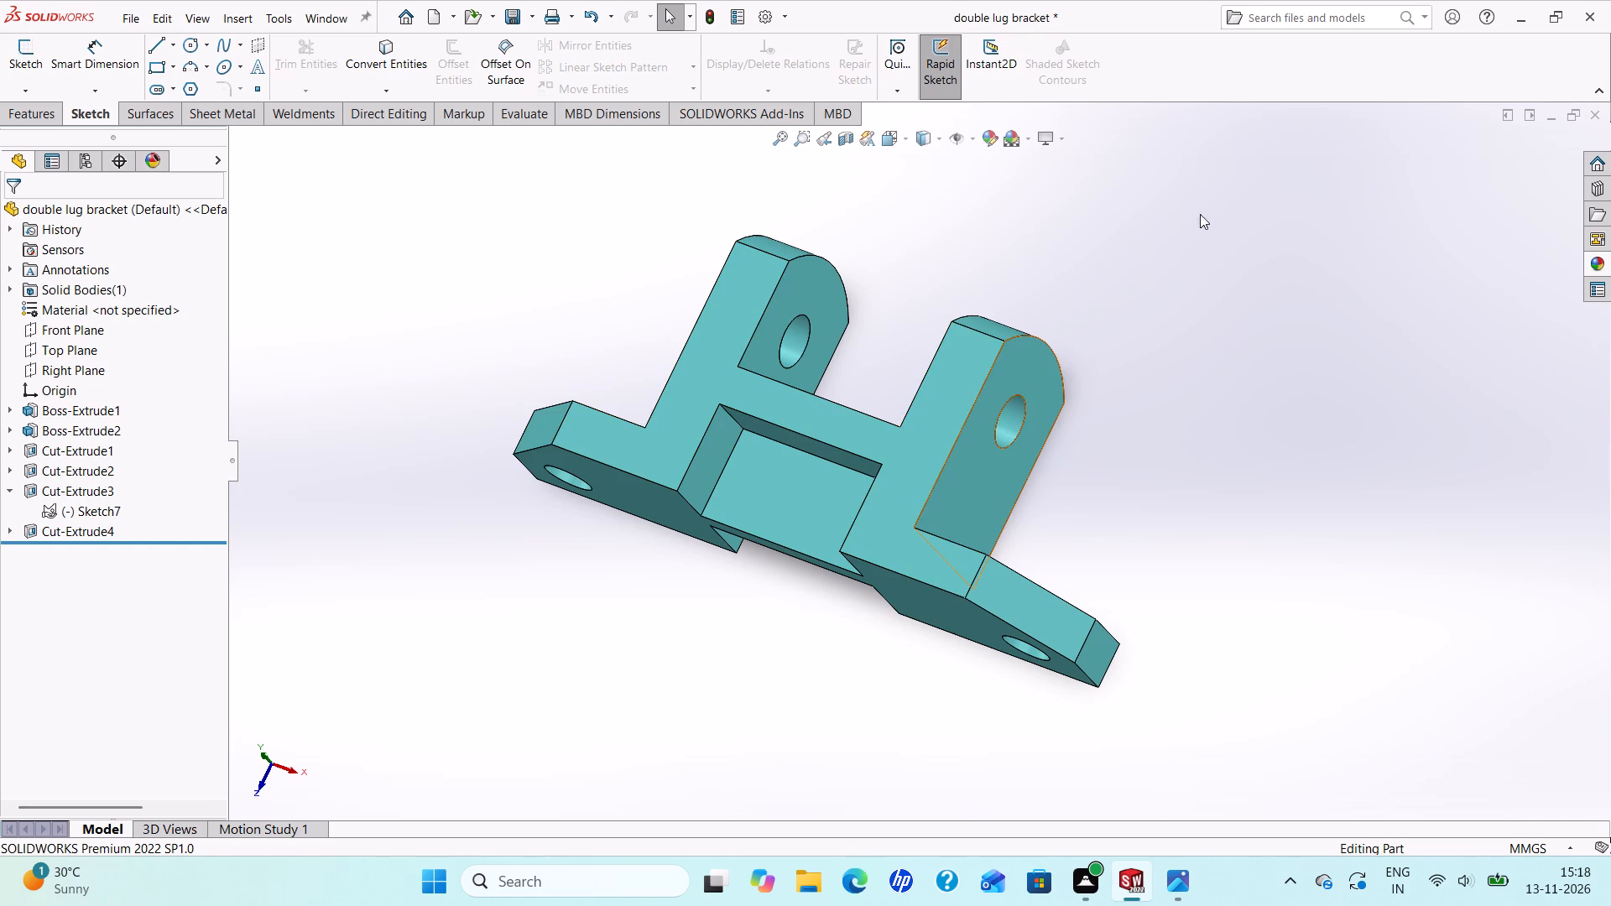
pyautogui.scroll(-1, 794, 437)
pyautogui.scroll(1, 837, 398)
pyautogui.scroll(-1, 880, 397)
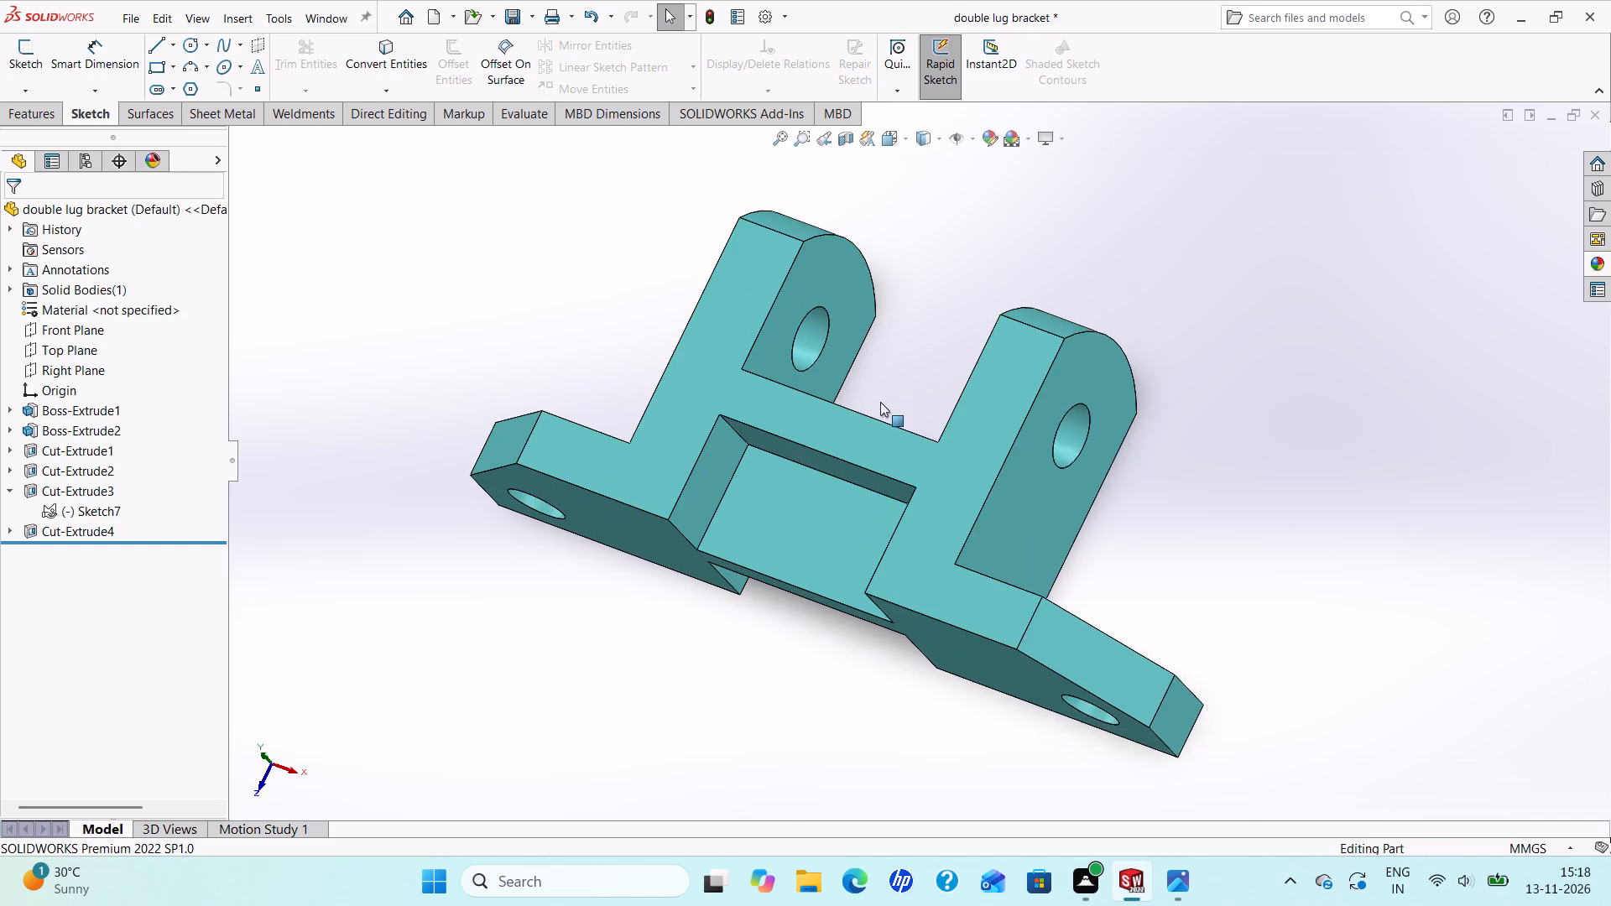
pyautogui.scroll(-1, 880, 402)
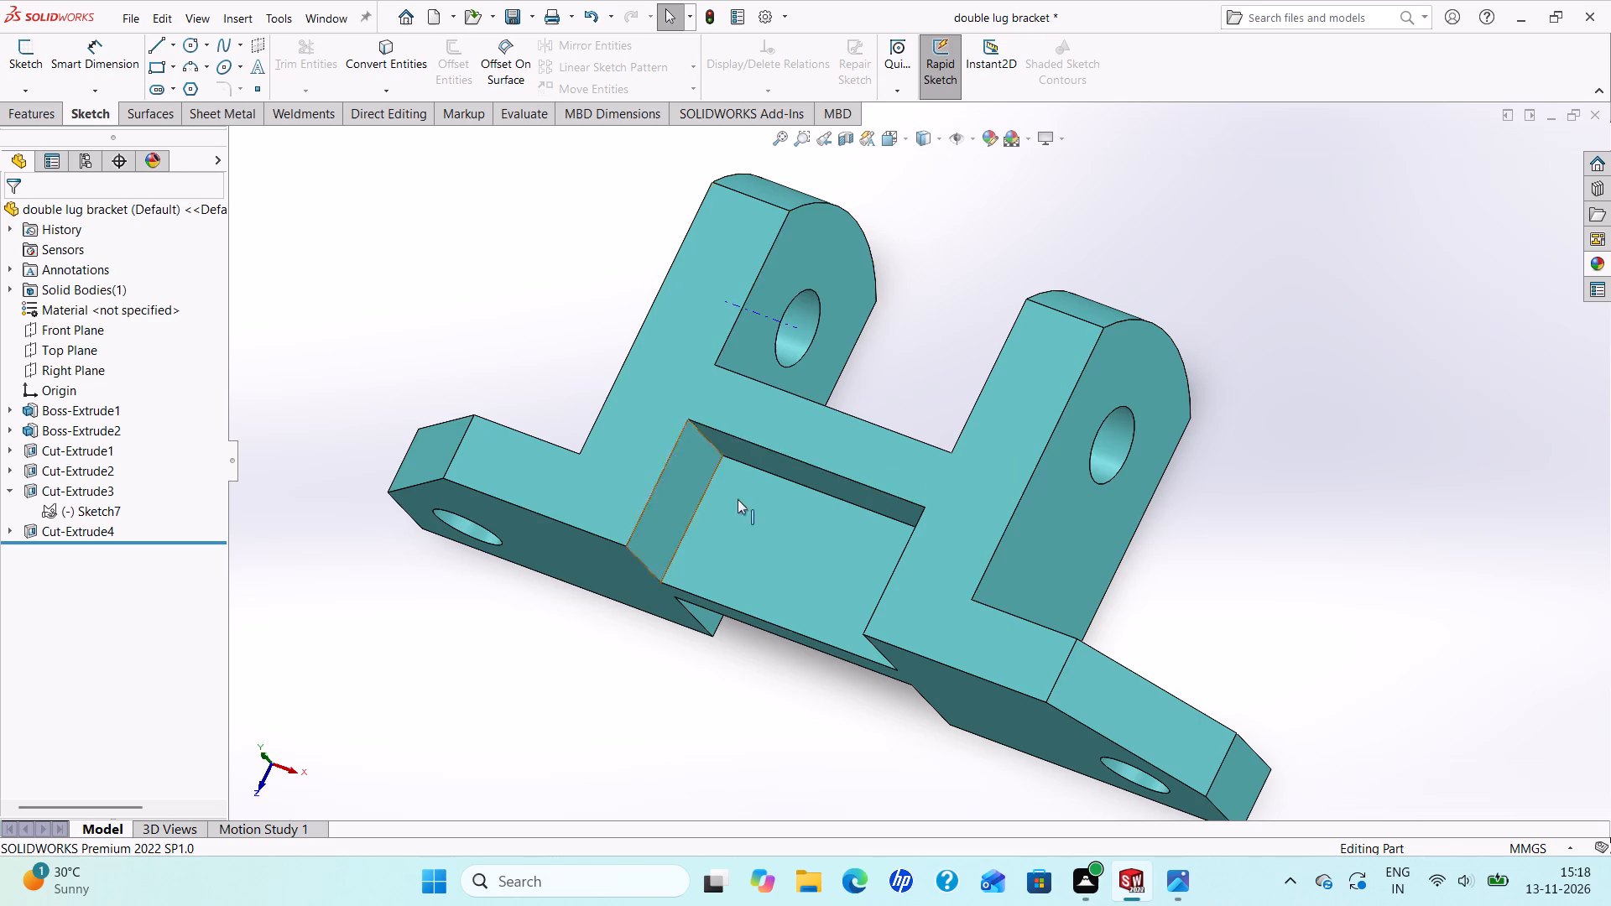
pyautogui.scroll(2, 982, 553)
pyautogui.scroll(-2, 972, 534)
pyautogui.scroll(1, 984, 554)
pyautogui.scroll(-1, 973, 536)
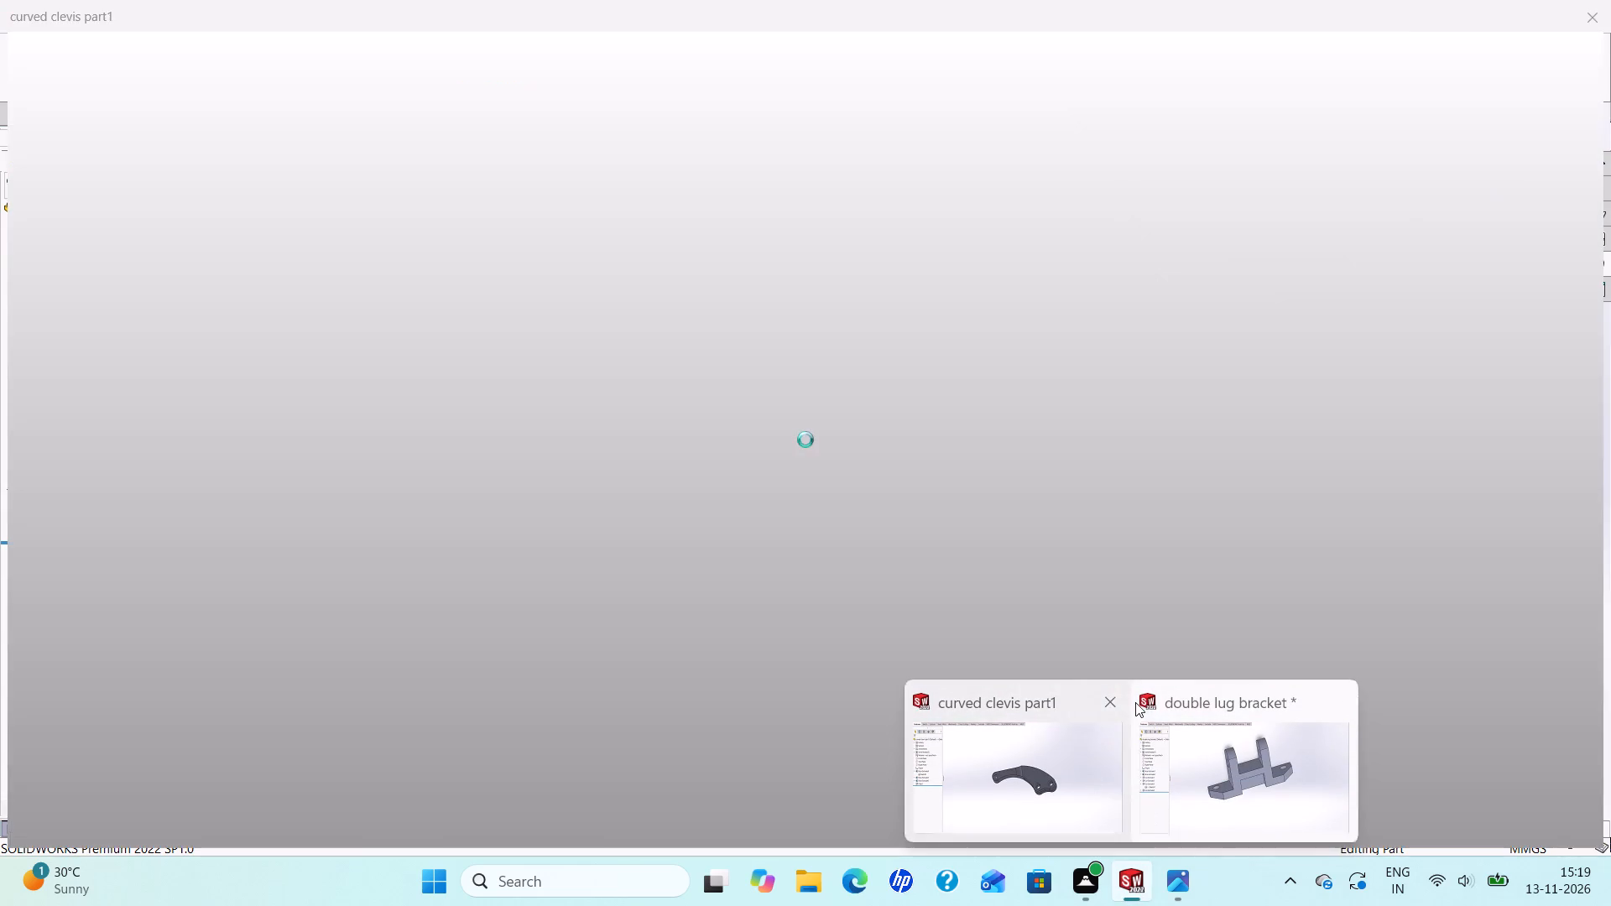
# Close the open curved clevis part1 document, keeping the double lug bracket open.
pyautogui.click(1103, 704)
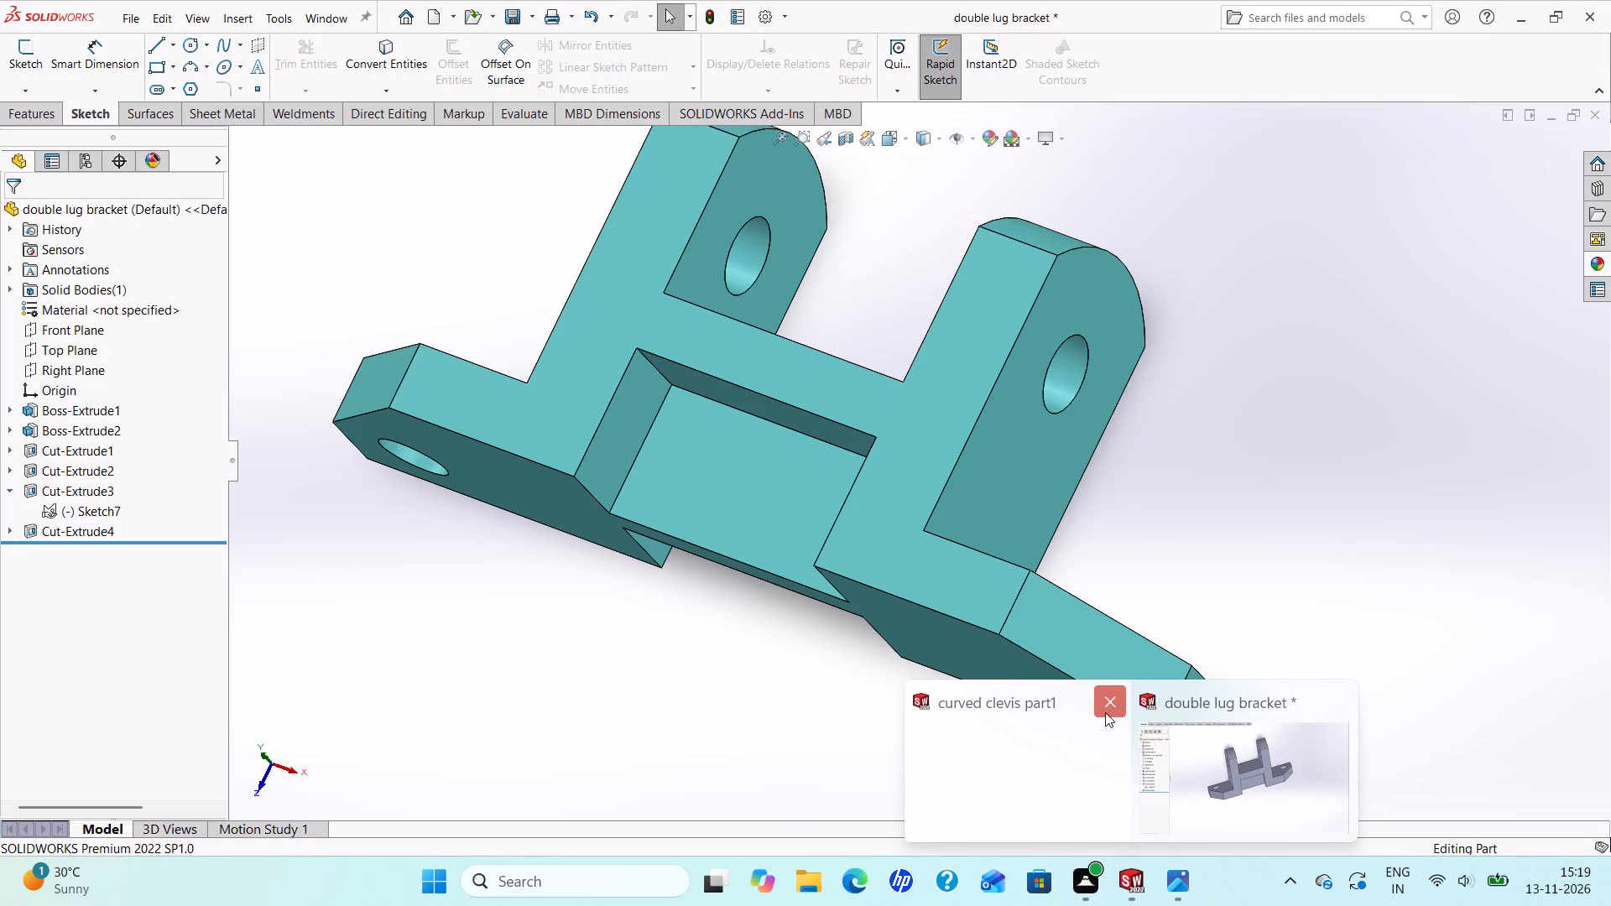
pyautogui.click(1105, 712)
pyautogui.click(1107, 704)
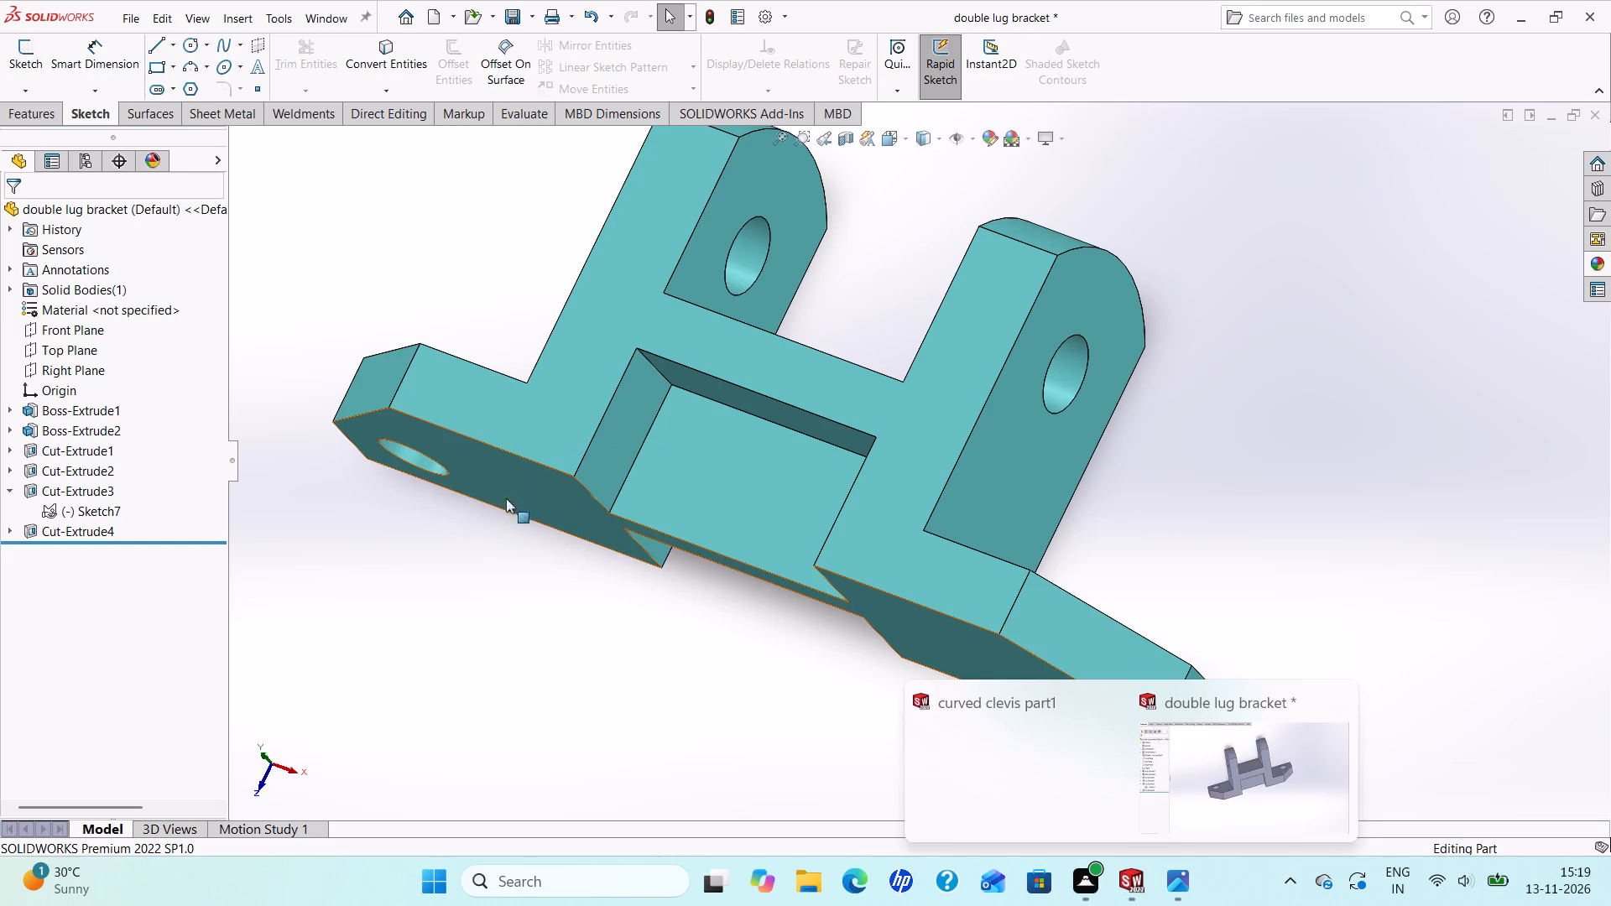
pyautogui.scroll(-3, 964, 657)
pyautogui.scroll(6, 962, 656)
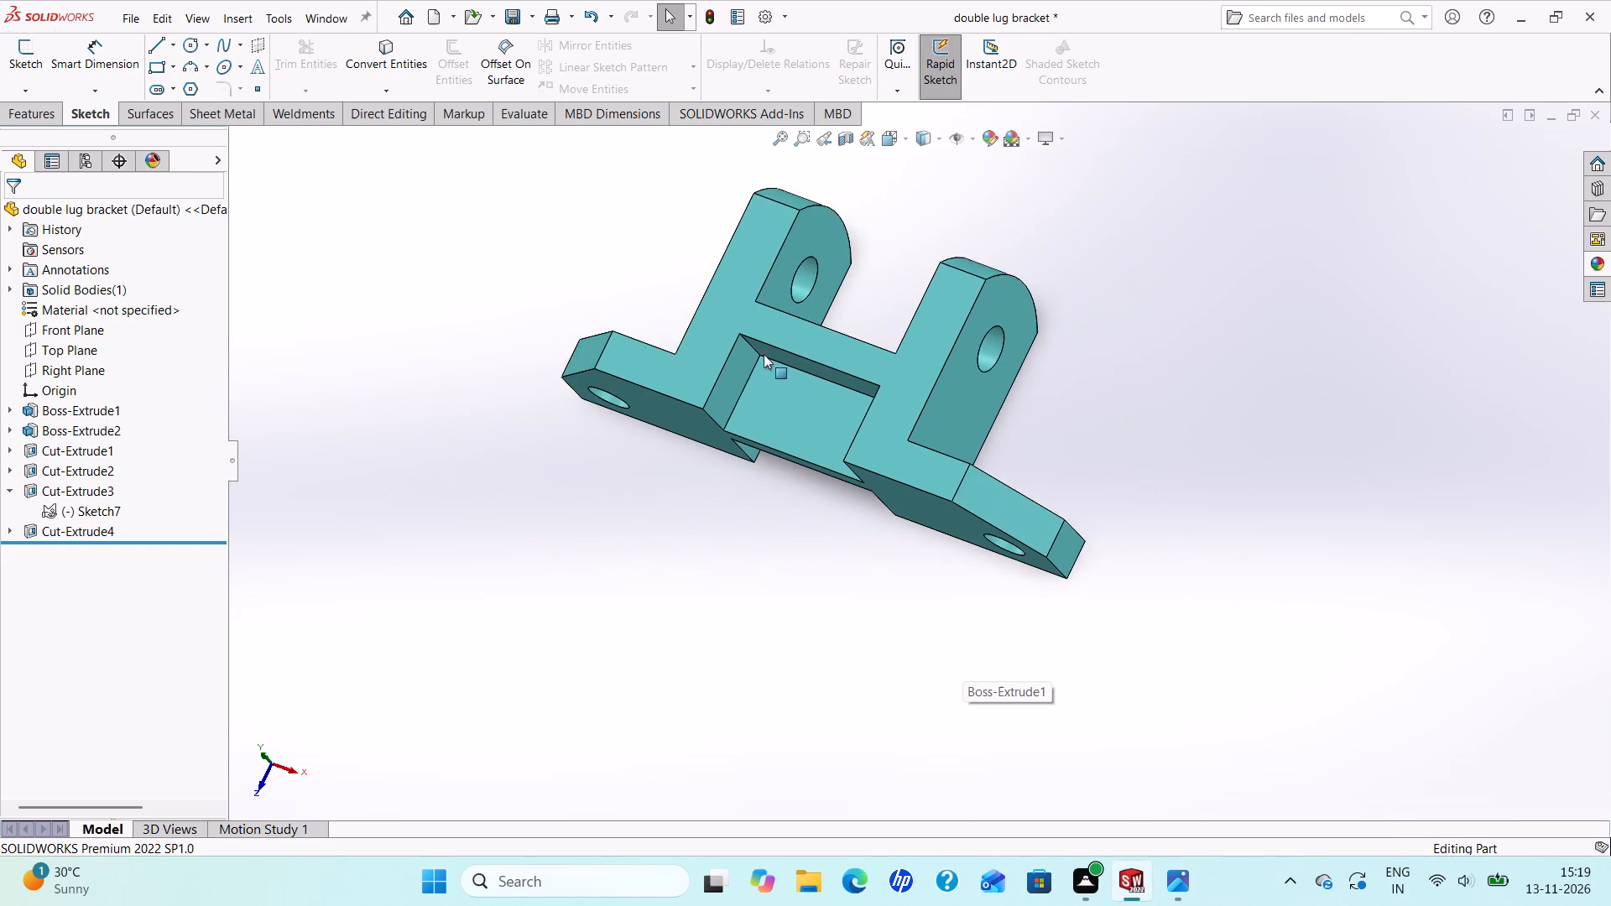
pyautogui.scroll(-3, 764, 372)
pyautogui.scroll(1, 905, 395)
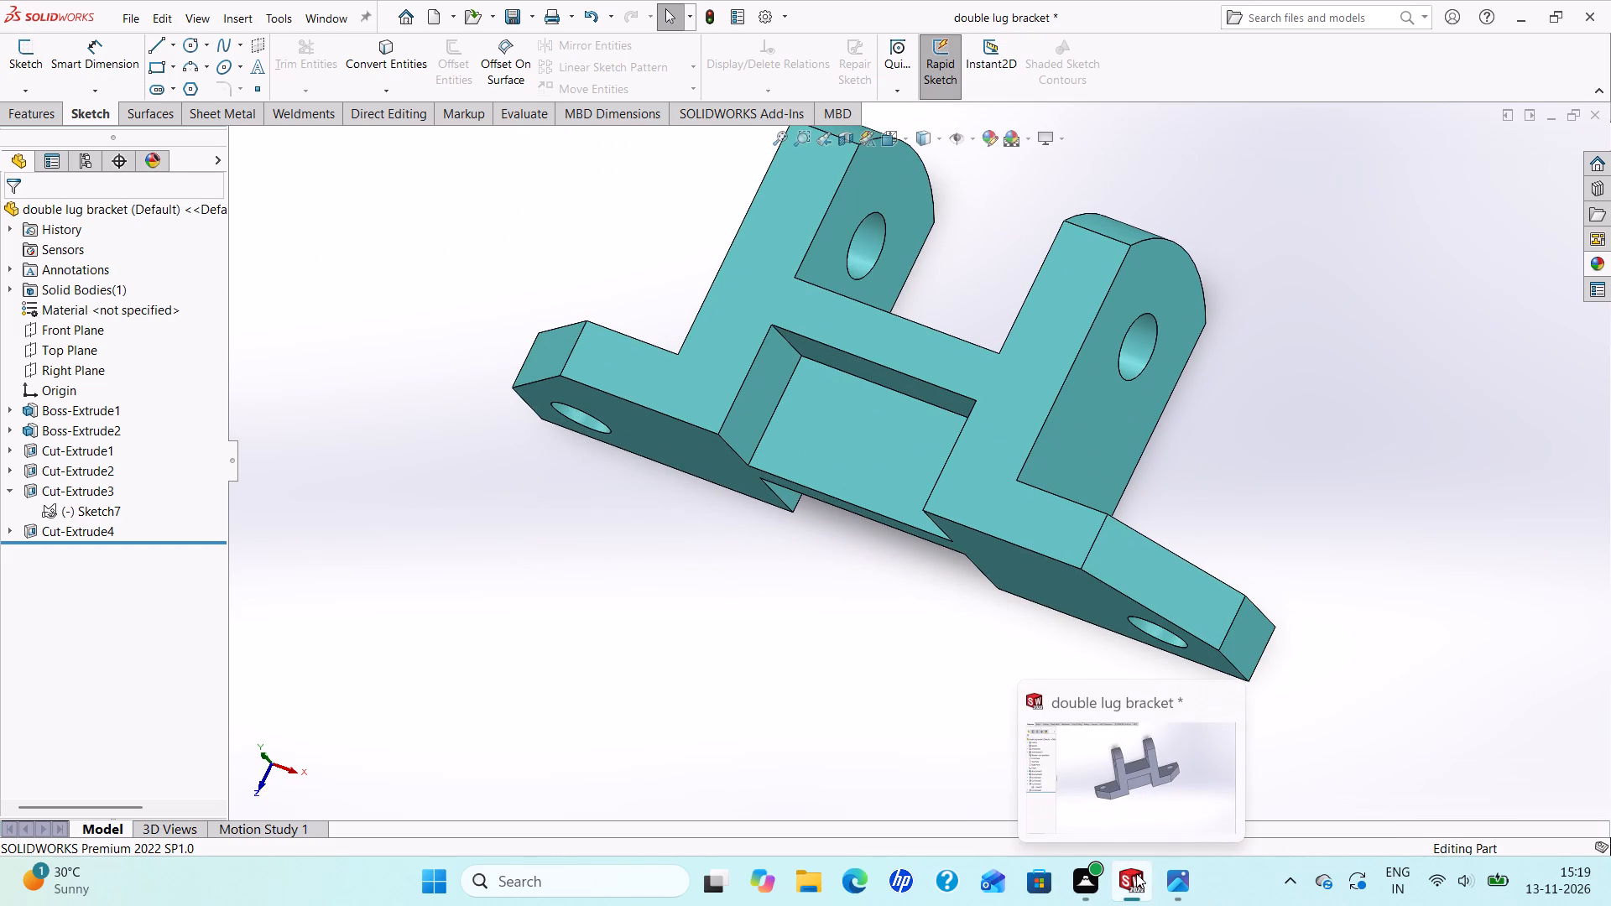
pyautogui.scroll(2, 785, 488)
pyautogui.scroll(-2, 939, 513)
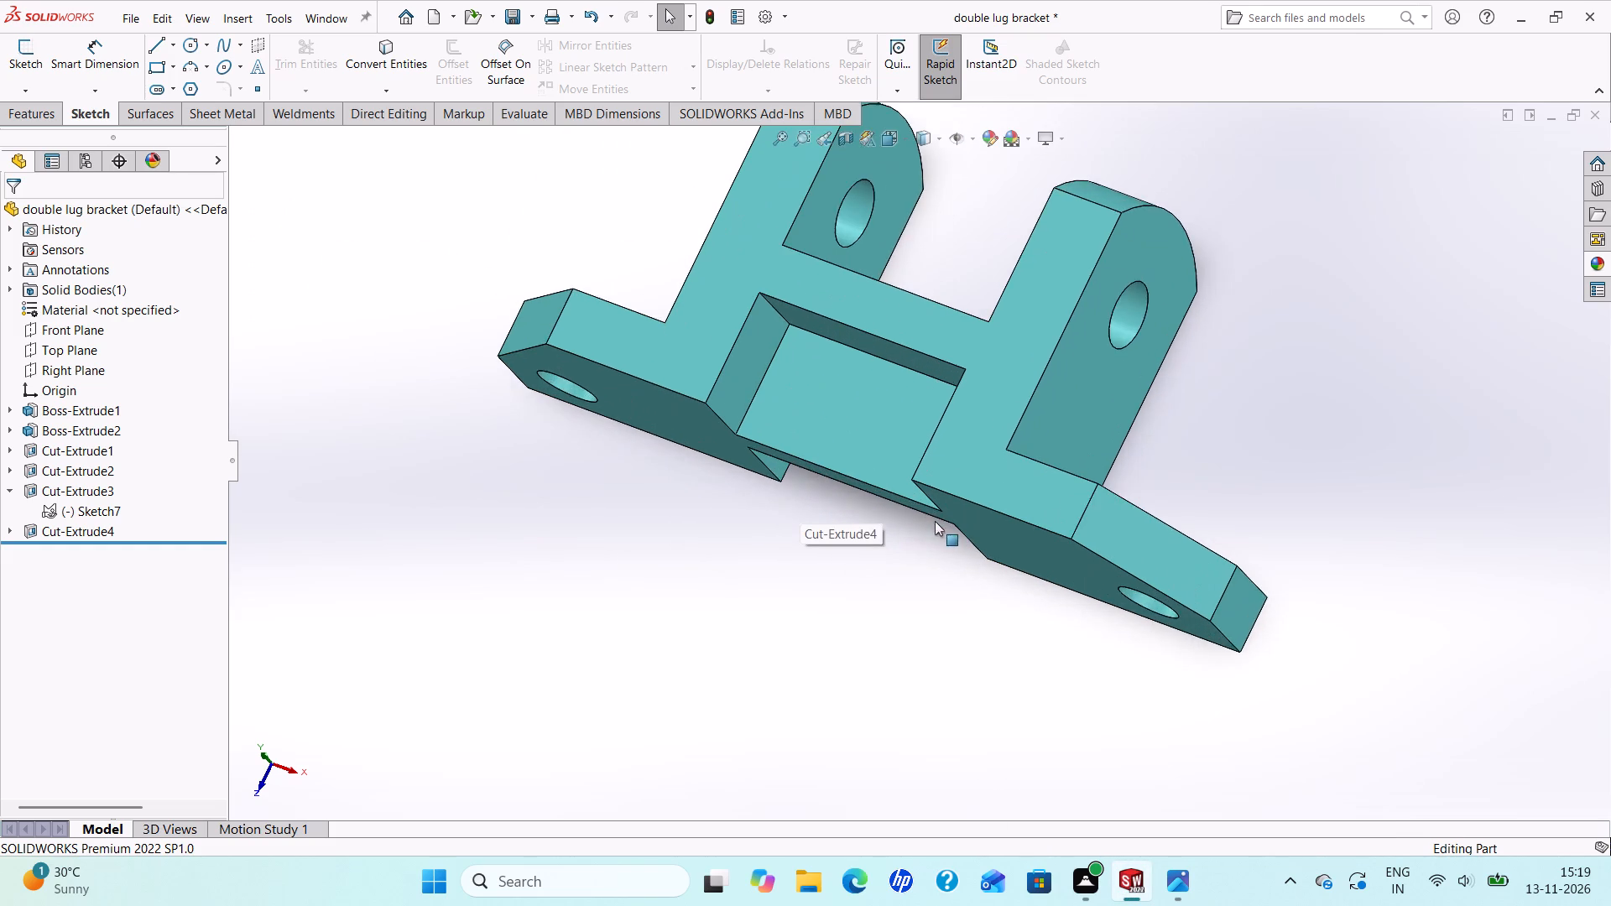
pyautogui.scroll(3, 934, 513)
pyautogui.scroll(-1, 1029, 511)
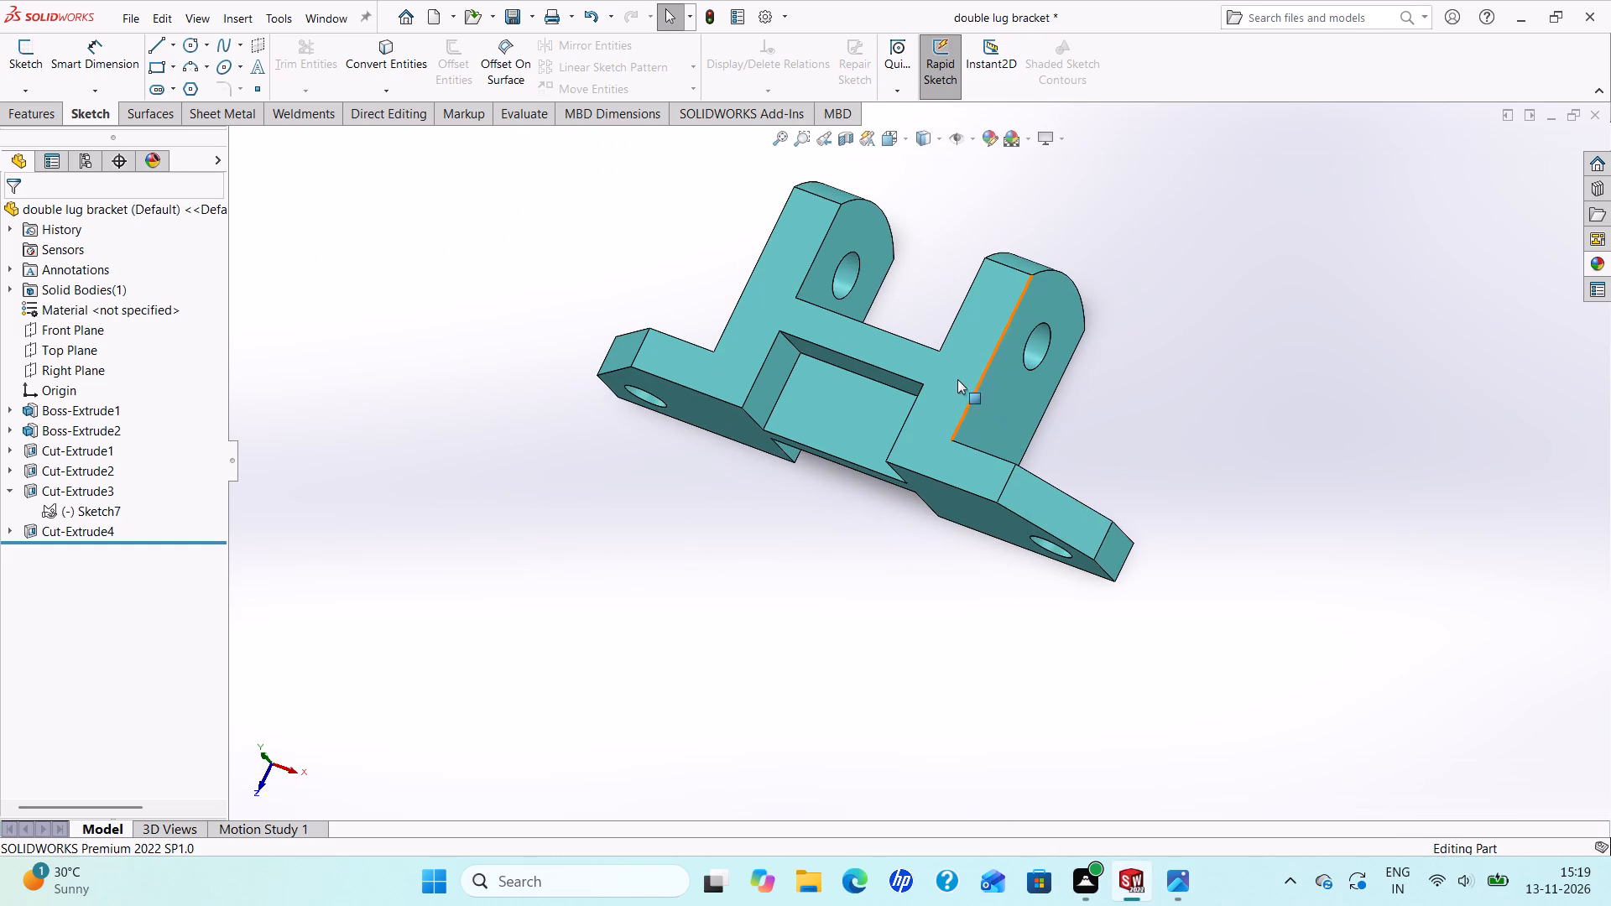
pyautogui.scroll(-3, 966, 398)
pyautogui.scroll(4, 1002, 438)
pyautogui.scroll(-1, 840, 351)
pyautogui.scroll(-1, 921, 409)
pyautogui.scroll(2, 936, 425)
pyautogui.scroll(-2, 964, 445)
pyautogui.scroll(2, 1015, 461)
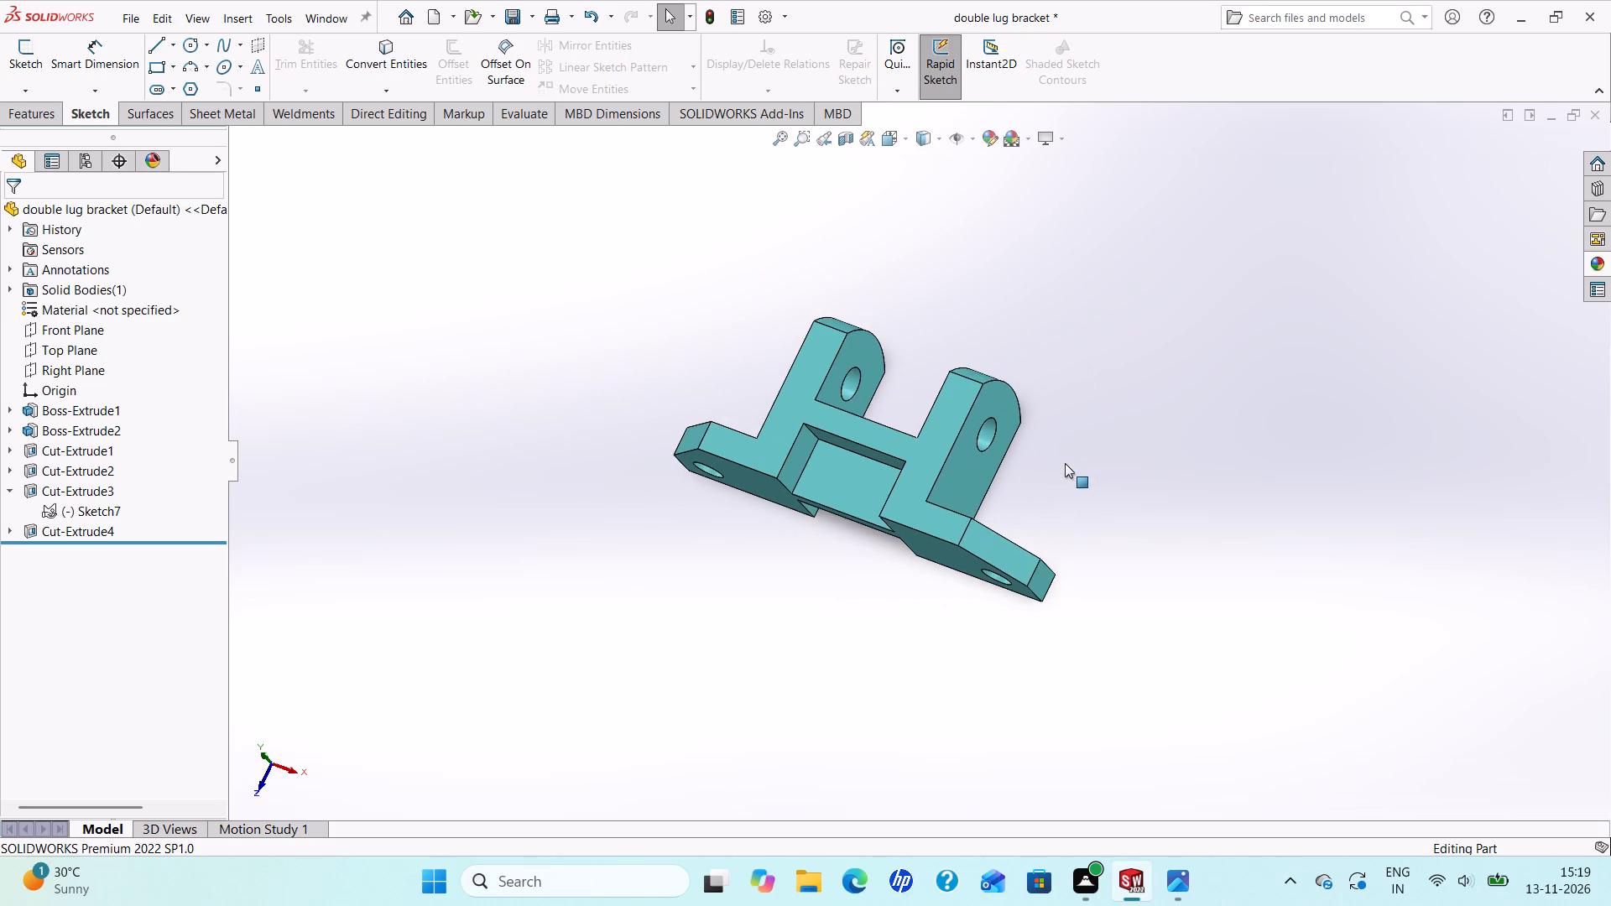
# Inspect the double lug bracket from several sides, checking the rounded lugs, their holes, the central recess and the base ends.
pyautogui.scroll(1, 1065, 463)
pyautogui.moveTo(1013, 449); pyautogui.dragTo(581, 350, button='middle')
pyautogui.scroll(-2, 891, 471)
pyautogui.scroll(1, 916, 487)
pyautogui.moveTo(916, 487); pyautogui.dragTo(636, 426, button='middle')
pyautogui.scroll(1, 636, 426)
pyautogui.scroll(-1, 643, 425)
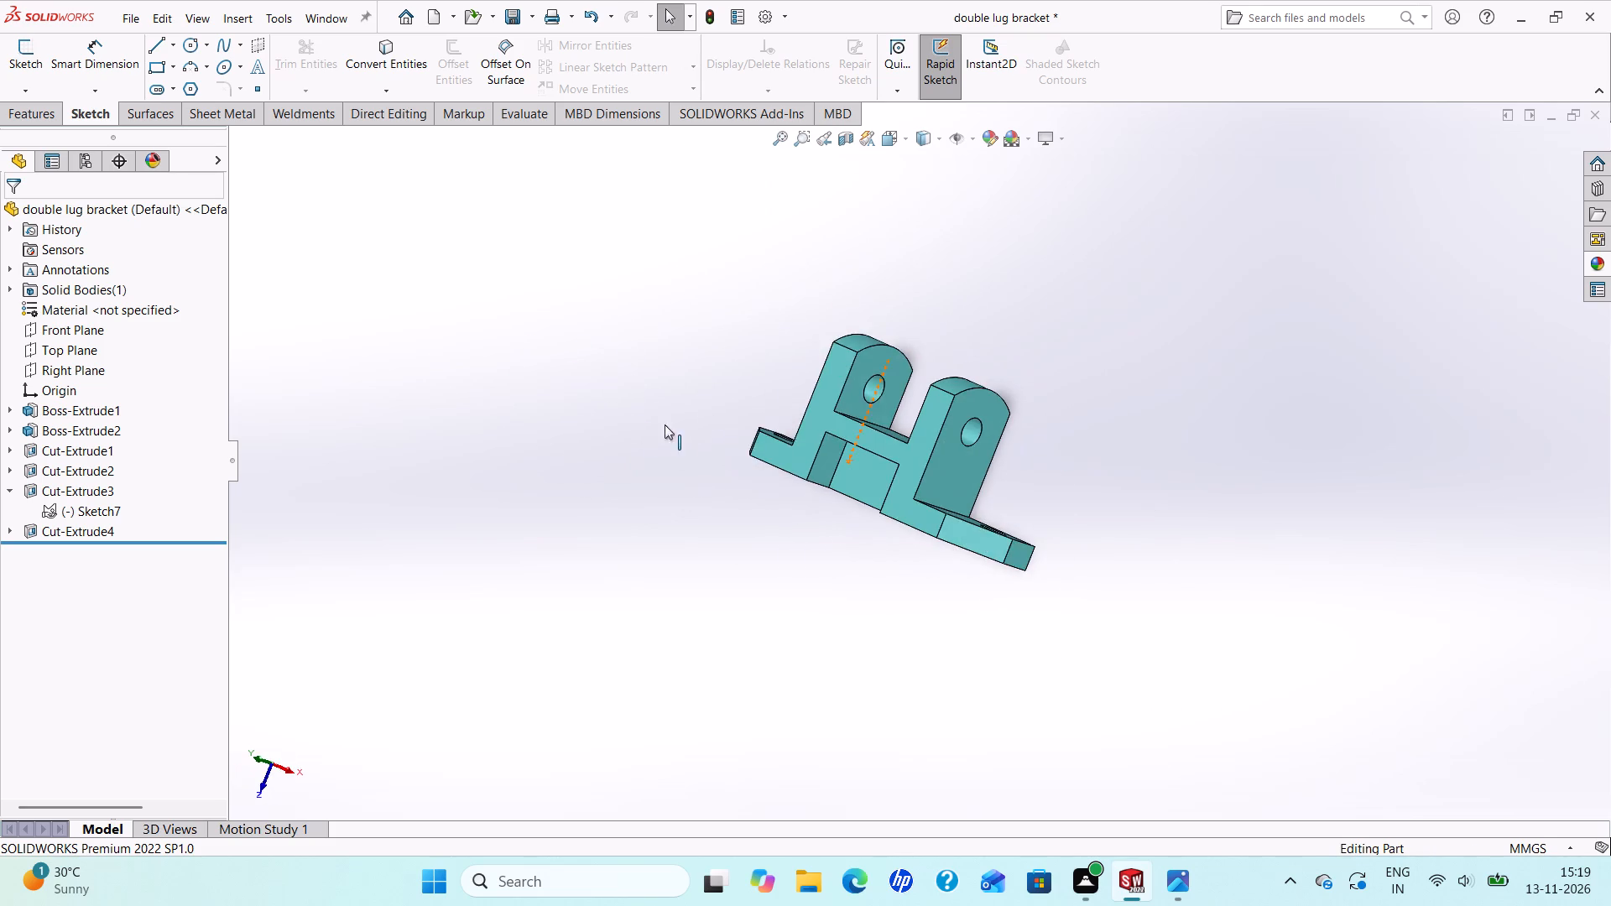
pyautogui.scroll(-1, 665, 424)
pyautogui.scroll(-1, 1065, 504)
pyautogui.scroll(1, 1075, 502)
pyautogui.moveTo(1075, 501); pyautogui.dragTo(885, 466, button='middle')
pyautogui.scroll(-2, 978, 486)
pyautogui.scroll(5, 983, 487)
pyautogui.moveTo(1028, 475); pyautogui.dragTo(897, 464, button='middle')
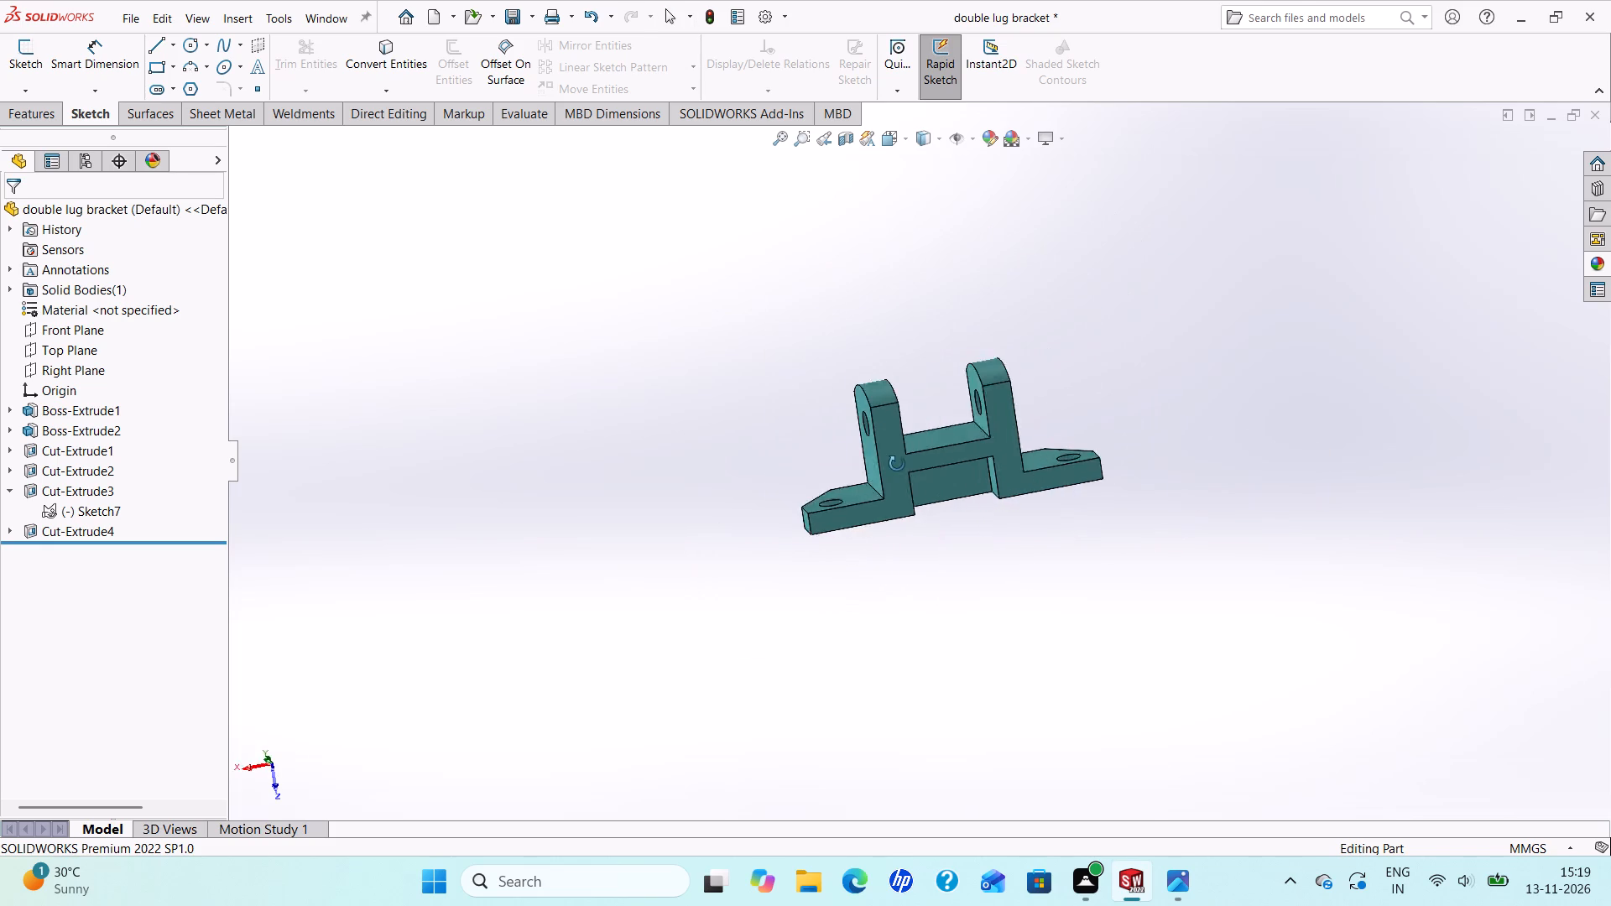
pyautogui.moveTo(897, 464); pyautogui.dragTo(837, 457, button='middle')
pyautogui.scroll(1, 837, 457)
pyautogui.scroll(-1, 881, 447)
pyautogui.scroll(1, 890, 447)
pyautogui.scroll(-5, 1014, 440)
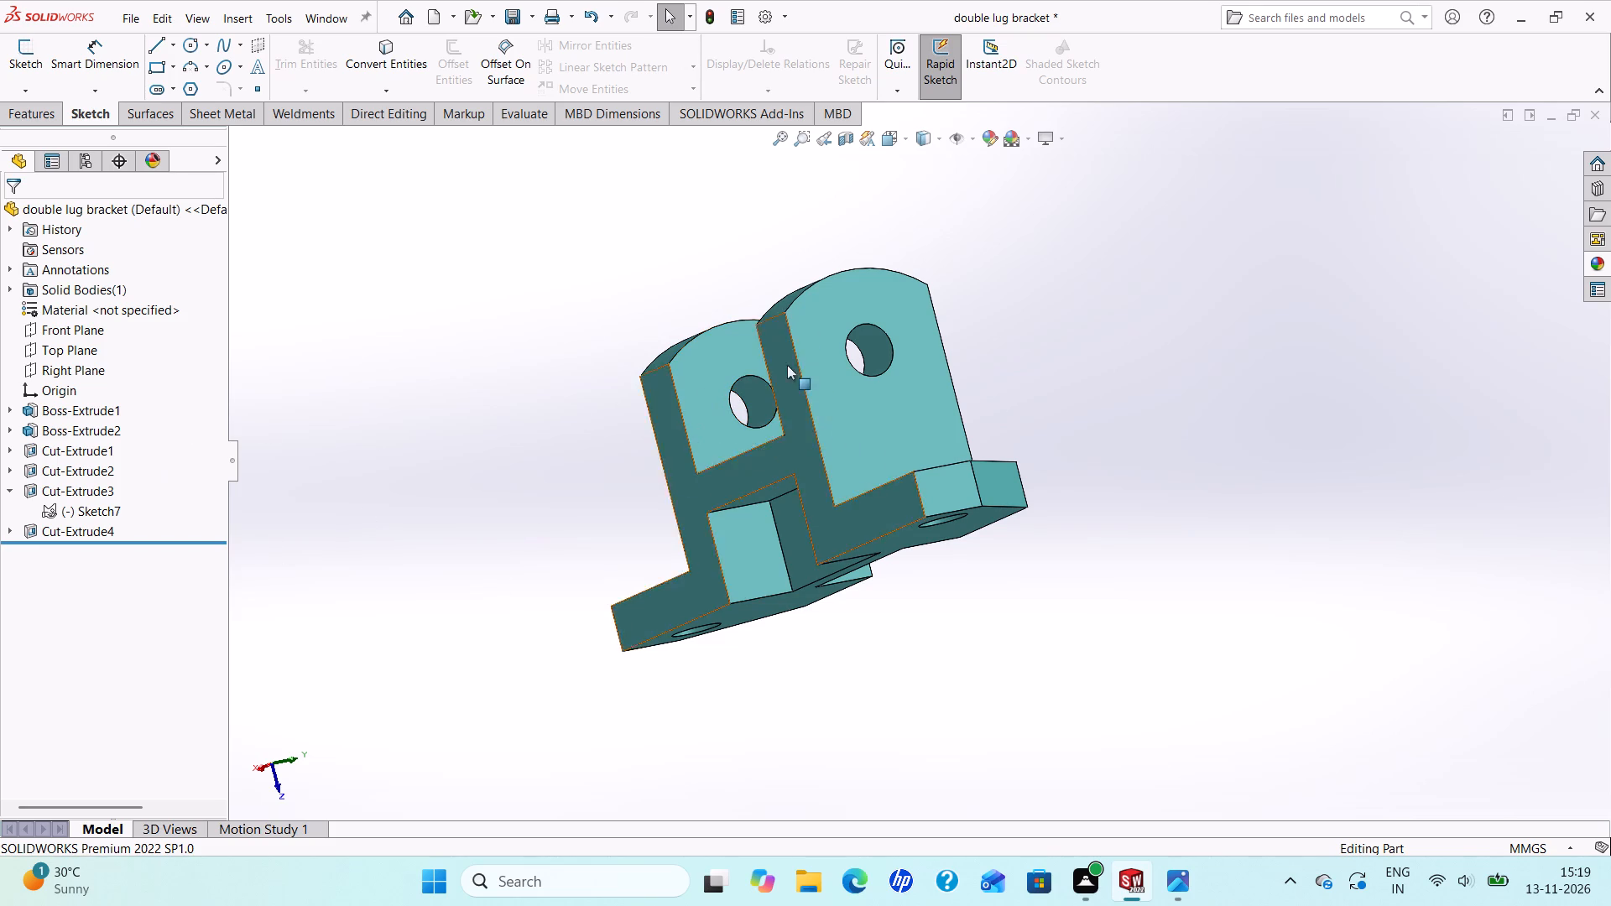
pyautogui.scroll(-1, 473, 524)
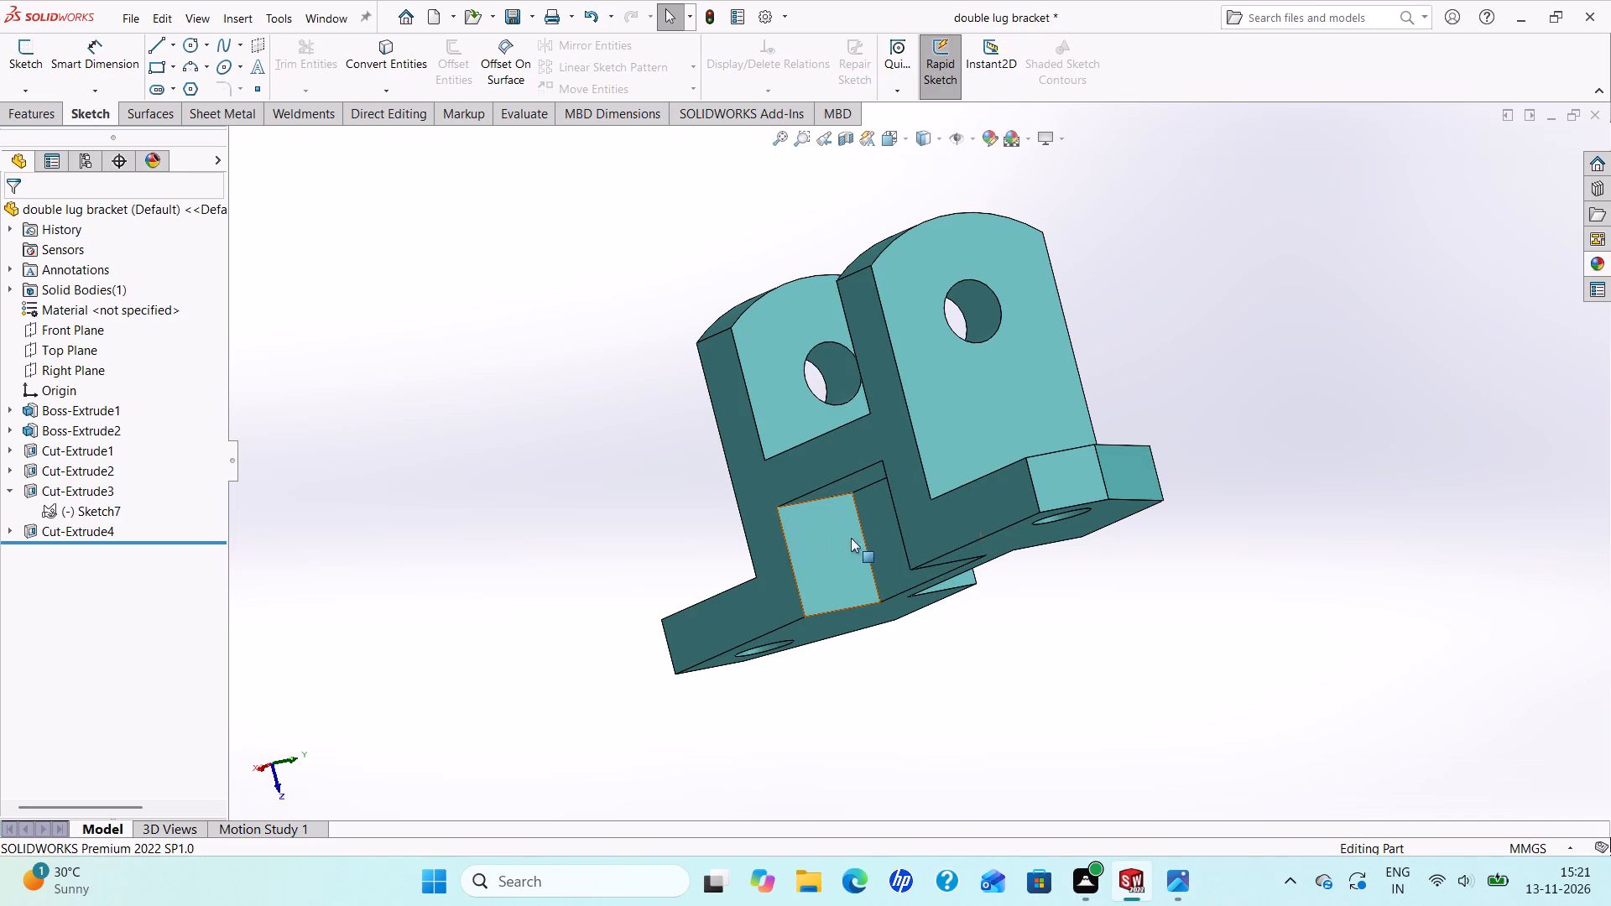
pyautogui.scroll(-3, 960, 539)
pyautogui.scroll(5, 977, 571)
pyautogui.scroll(-2, 982, 505)
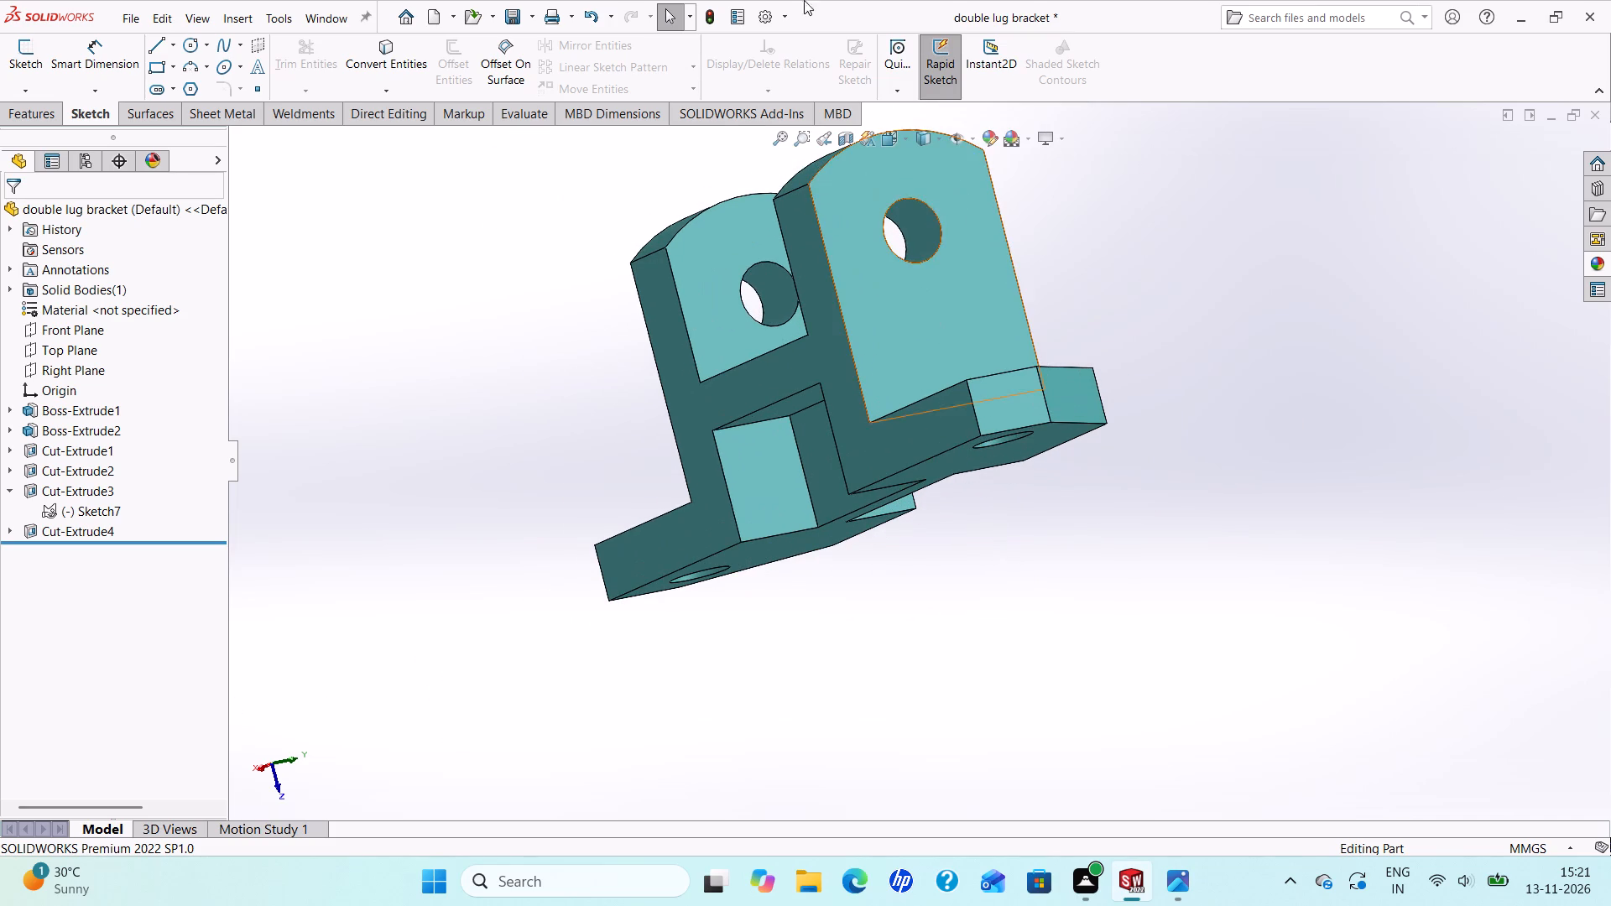
pyautogui.scroll(3, 926, 258)
pyautogui.scroll(-2, 922, 260)
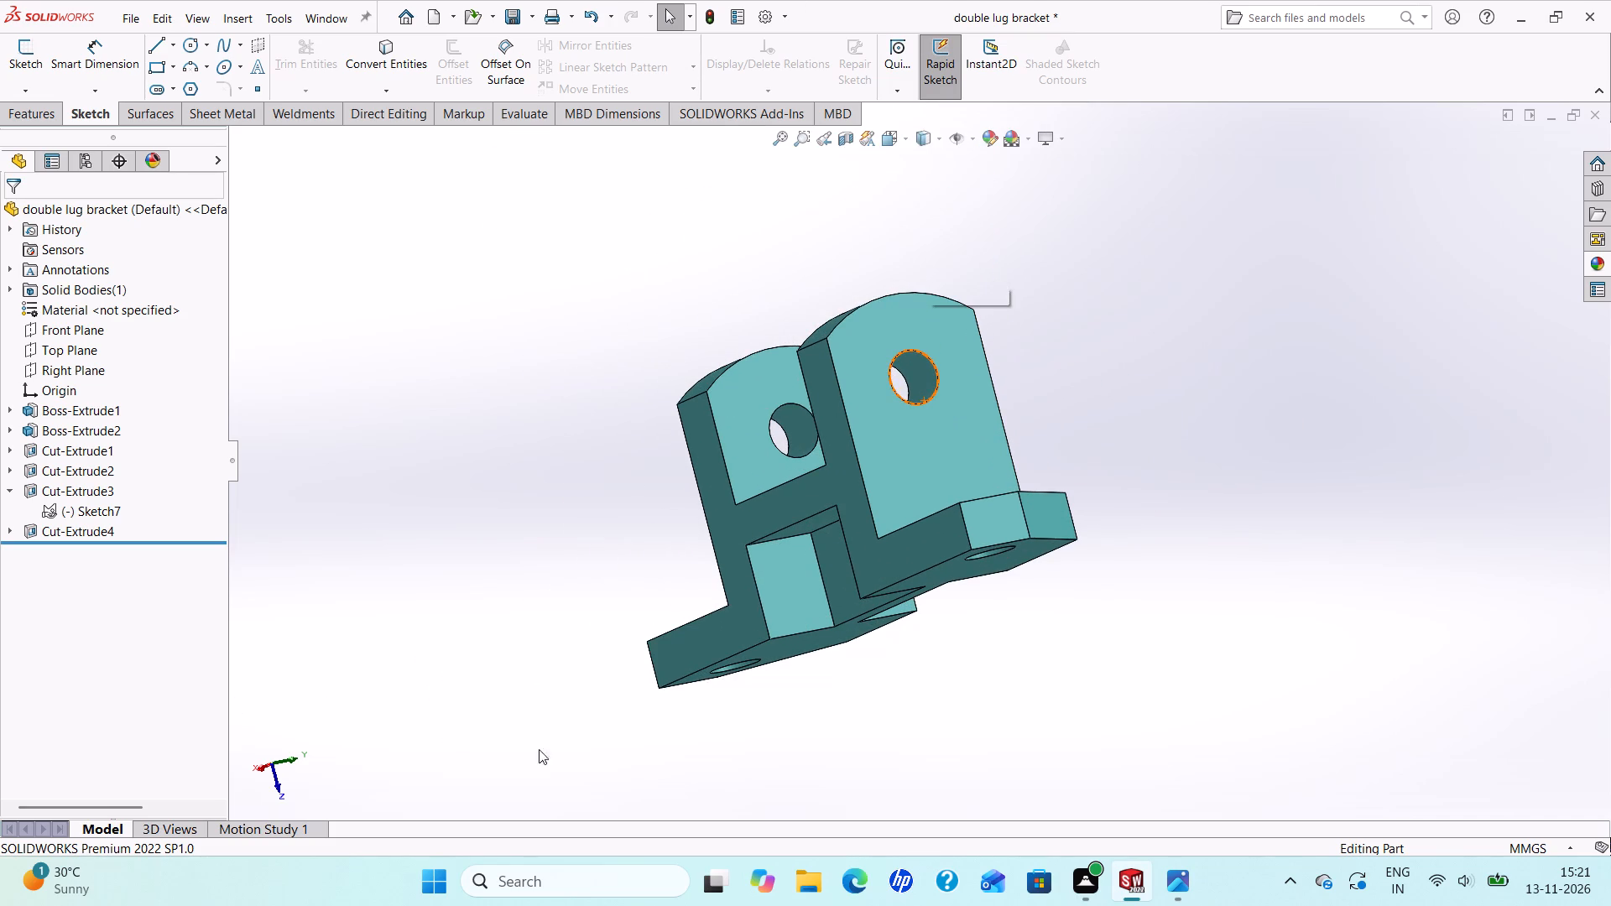
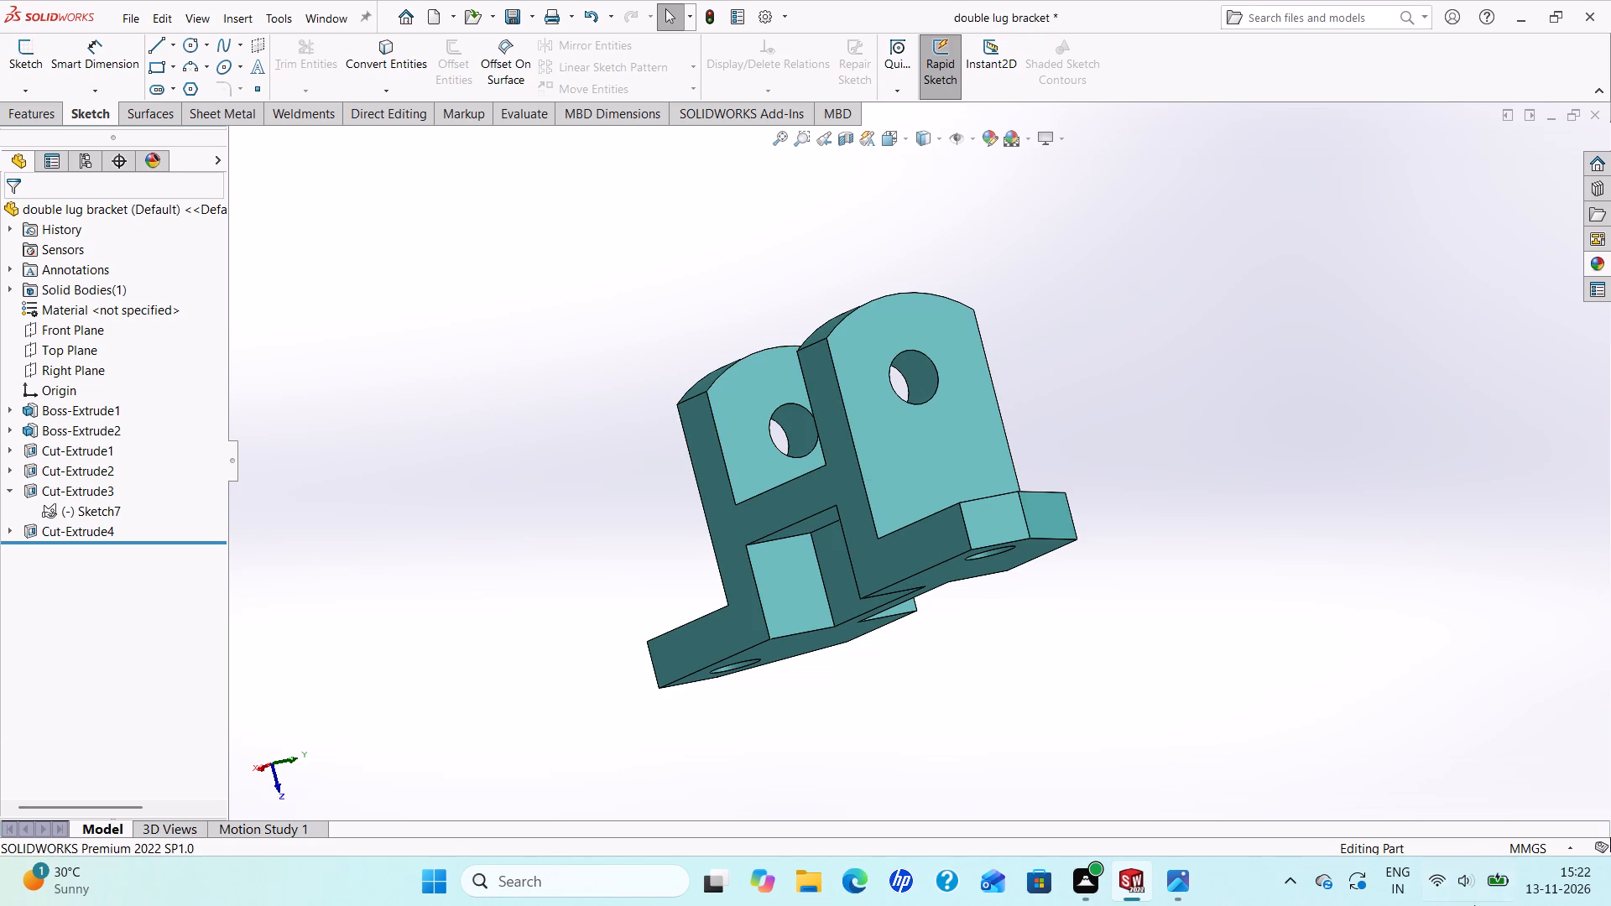
# Inspect the double lug bracket's lug faces and holes, and the underside of its base with the two mounting holes.
pyautogui.scroll(-2, 873, 622)
pyautogui.scroll(5, 873, 622)
pyautogui.scroll(-5, 953, 440)
pyautogui.scroll(2, 956, 465)
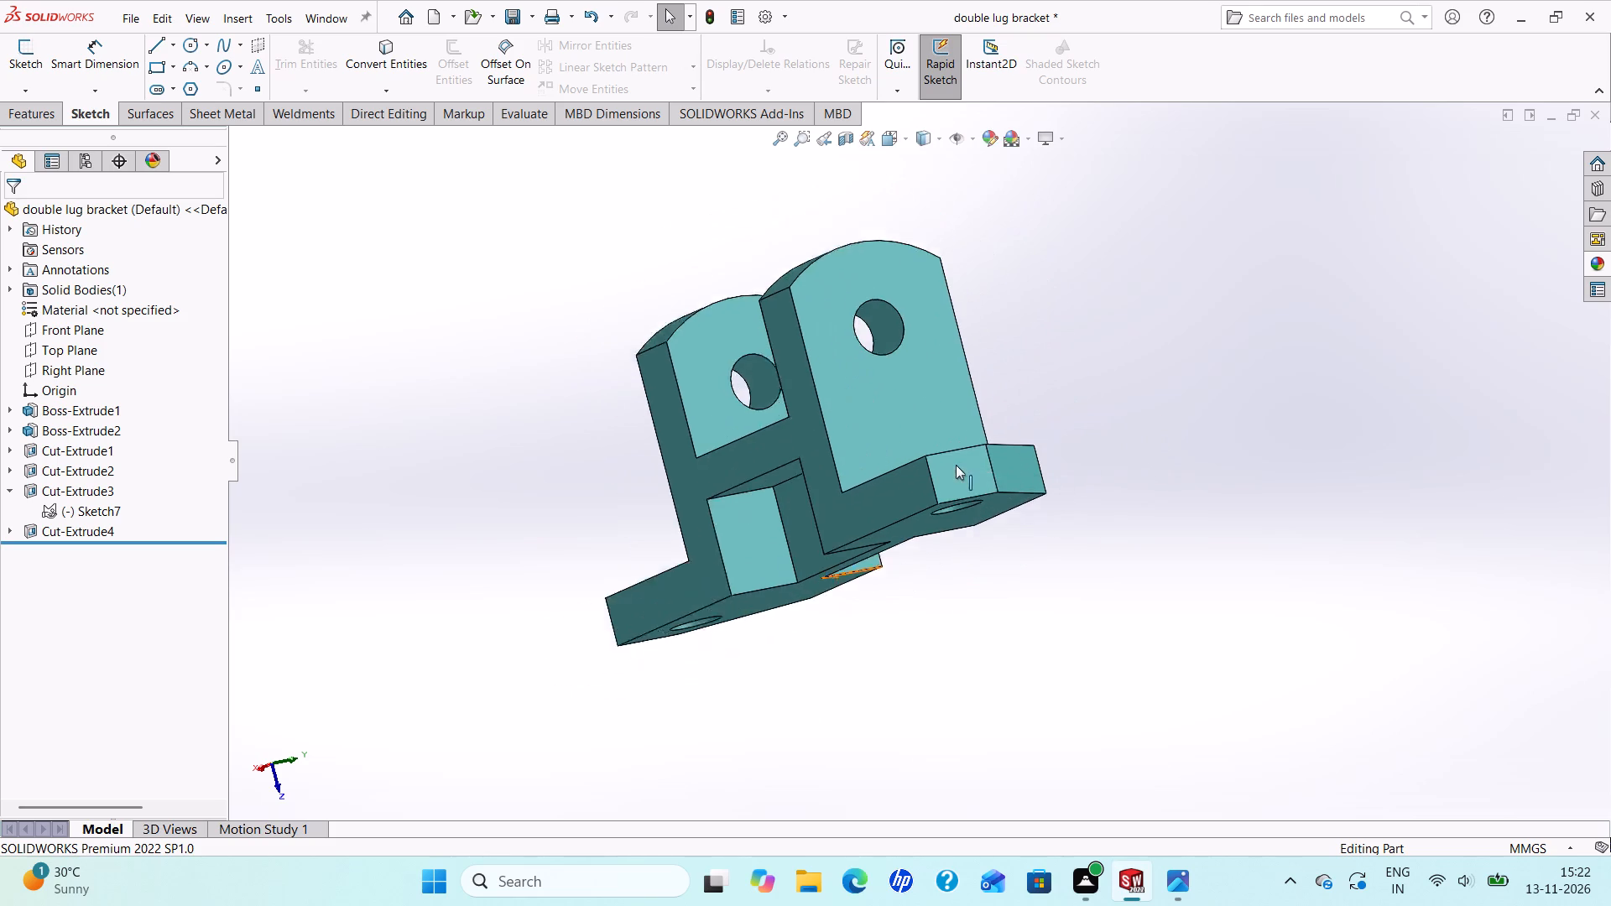
pyautogui.scroll(2, 956, 465)
pyautogui.scroll(-2, 954, 461)
pyautogui.scroll(3, 946, 455)
pyautogui.moveTo(801, 458); pyautogui.dragTo(902, 334, button='middle')
pyautogui.scroll(-1, 899, 398)
pyautogui.moveTo(864, 505); pyautogui.dragTo(833, 387, button='middle')
pyautogui.scroll(1, 864, 493)
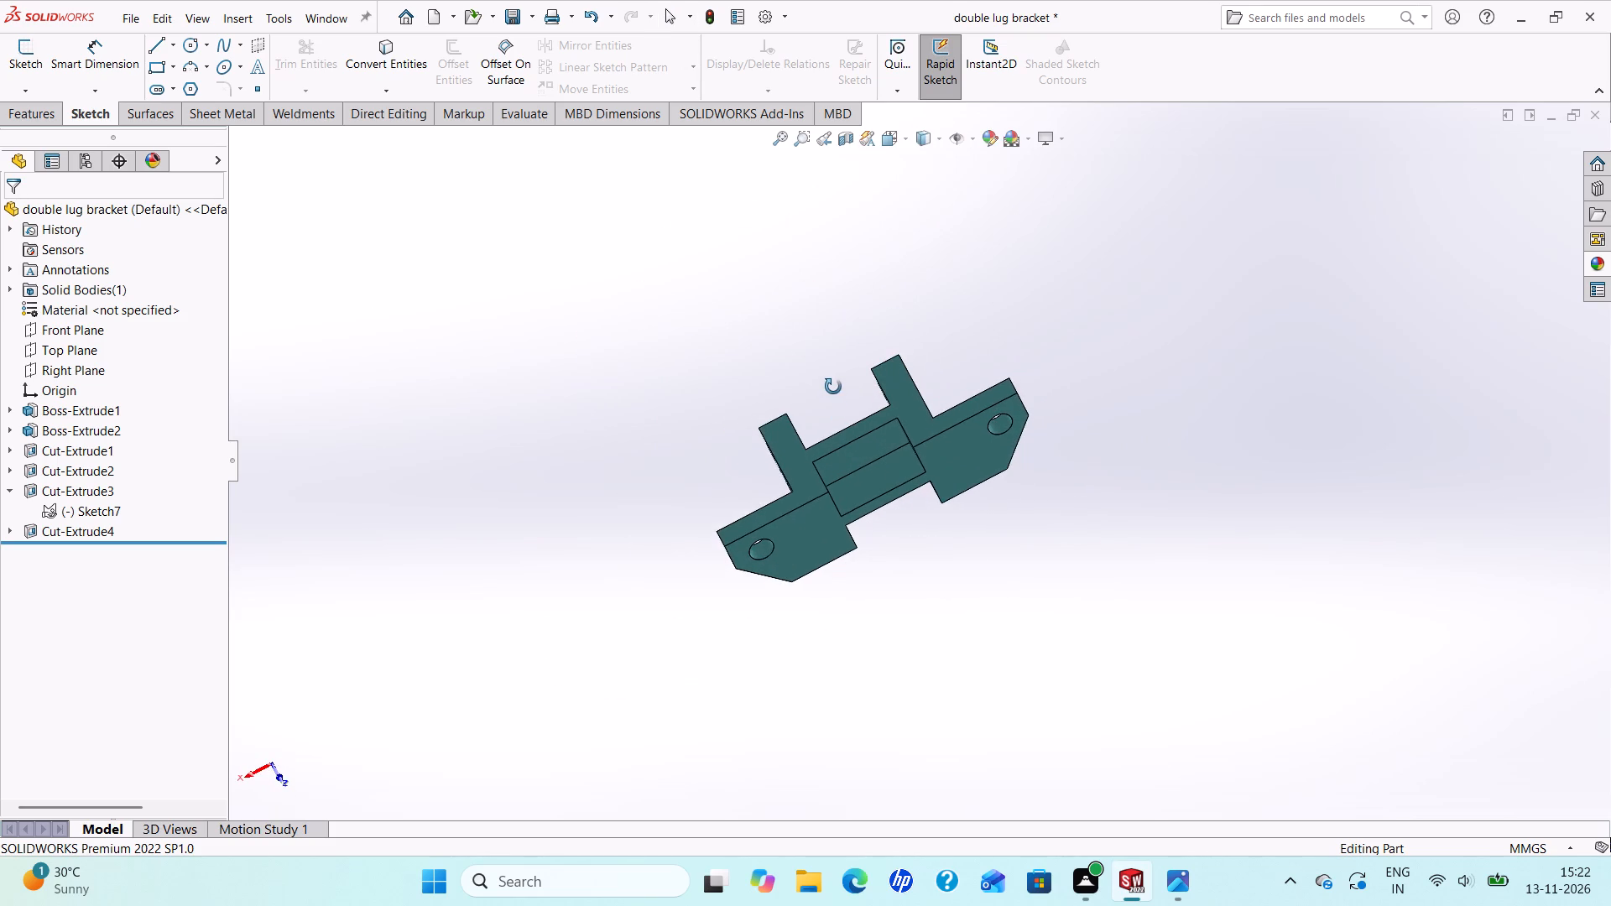
# Examine the rectangular recess between the lugs and the profile of the lugs and base from the recessed side.
pyautogui.moveTo(833, 387); pyautogui.dragTo(877, 594, button='middle')
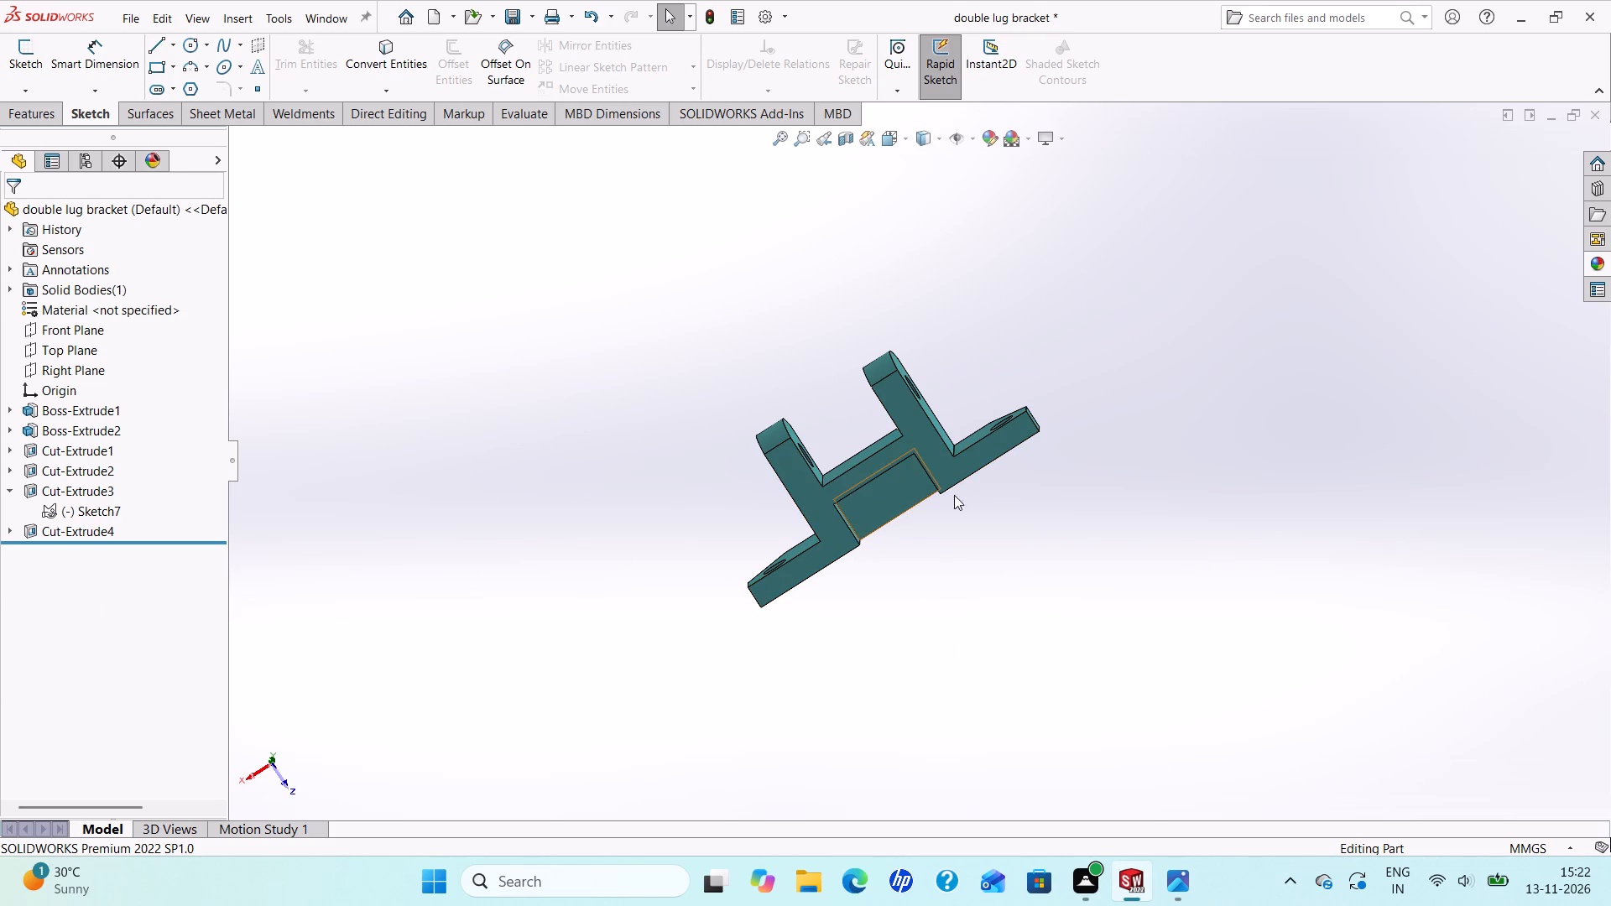
pyautogui.scroll(-3, 839, 513)
pyautogui.scroll(4, 827, 513)
pyautogui.scroll(-4, 1073, 494)
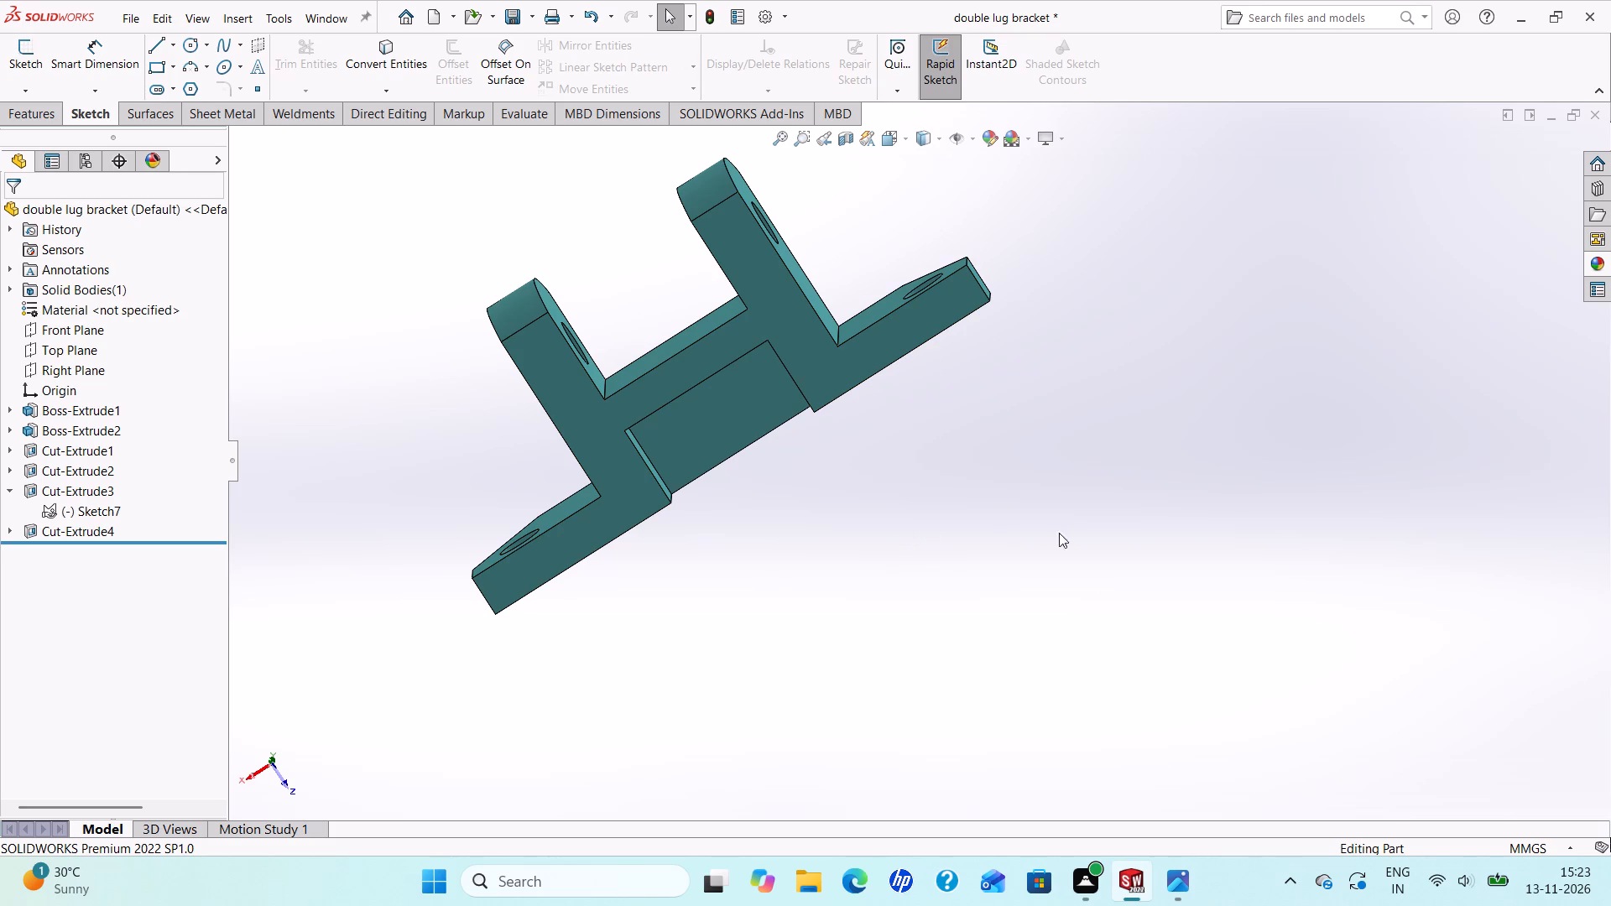
pyautogui.scroll(3, 787, 355)
pyautogui.scroll(-3, 882, 385)
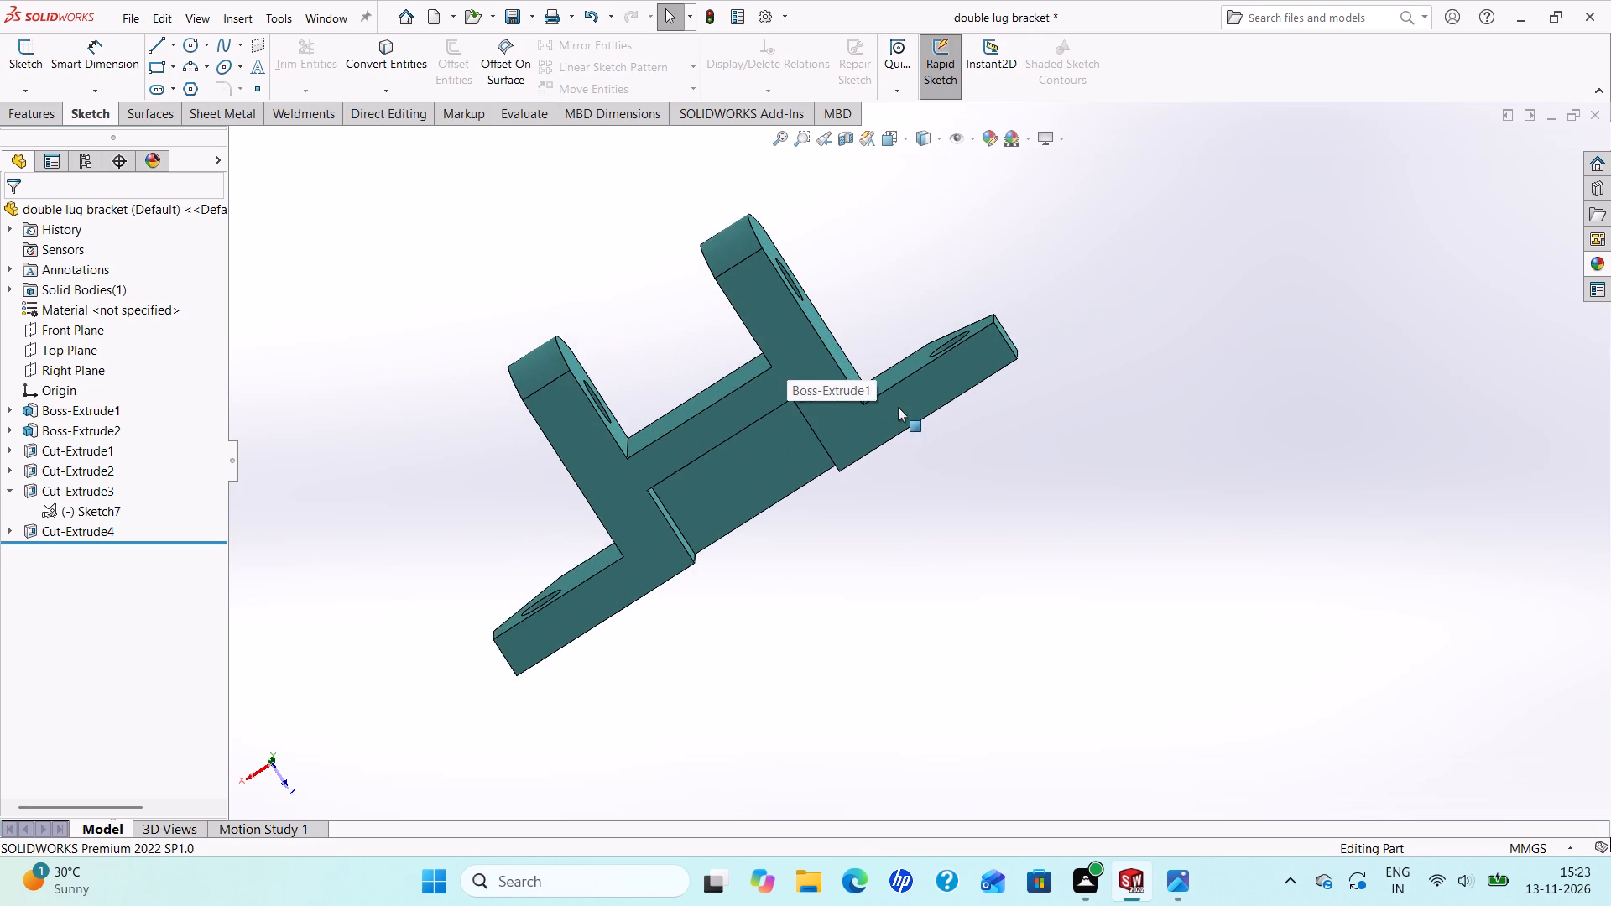
pyautogui.moveTo(896, 406); pyautogui.dragTo(866, 377, button='middle')
pyautogui.scroll(3, 866, 377)
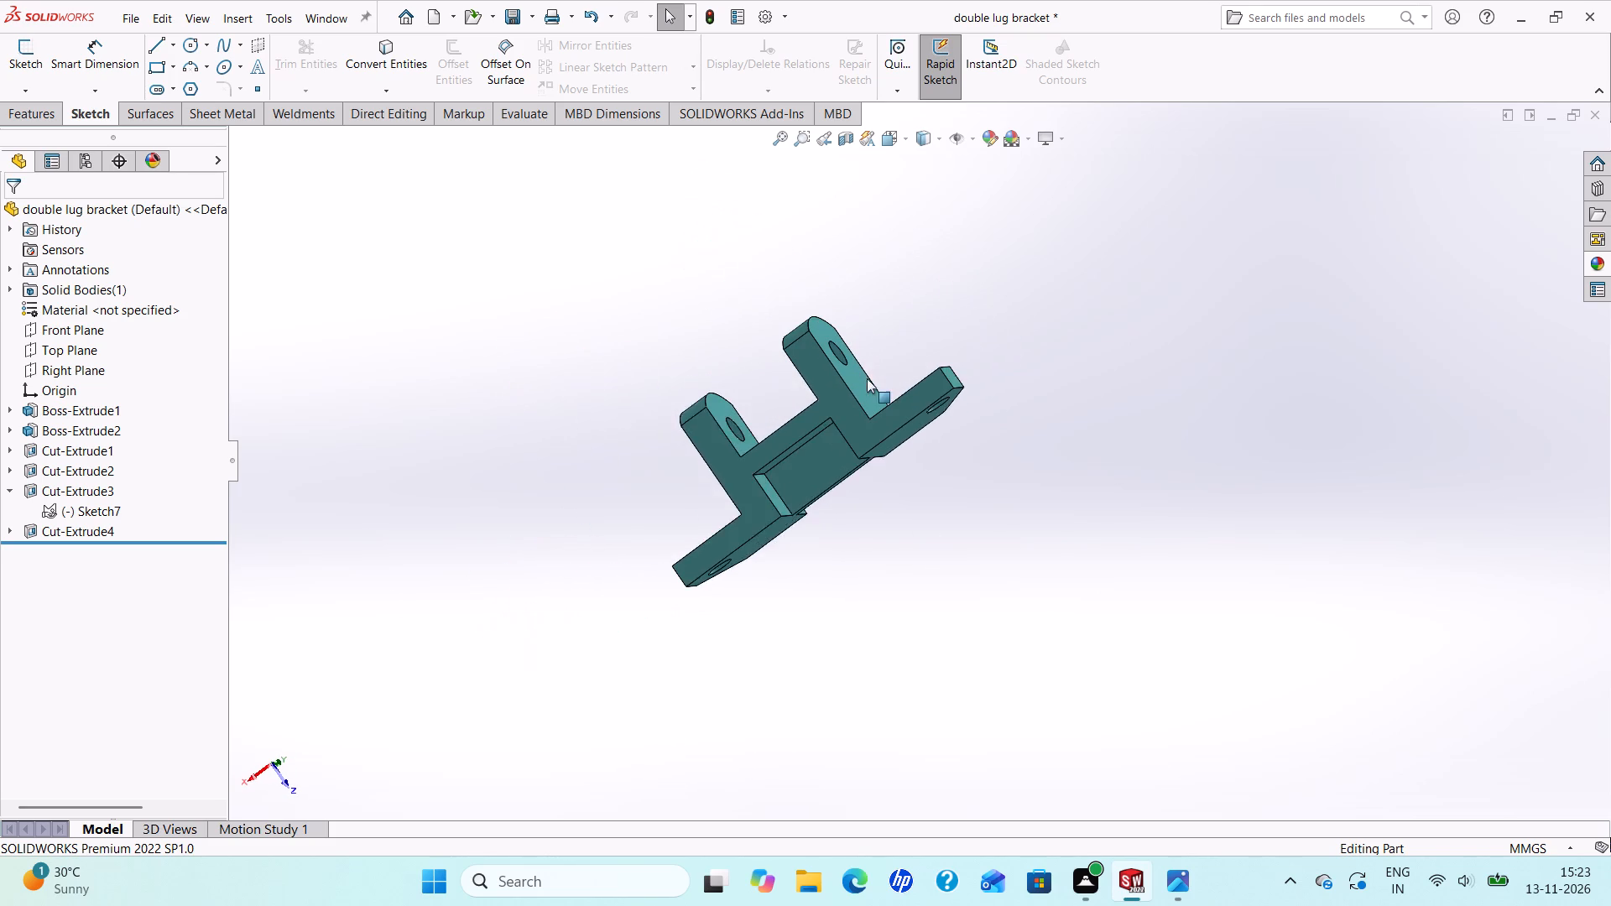
pyautogui.scroll(-2, 859, 381)
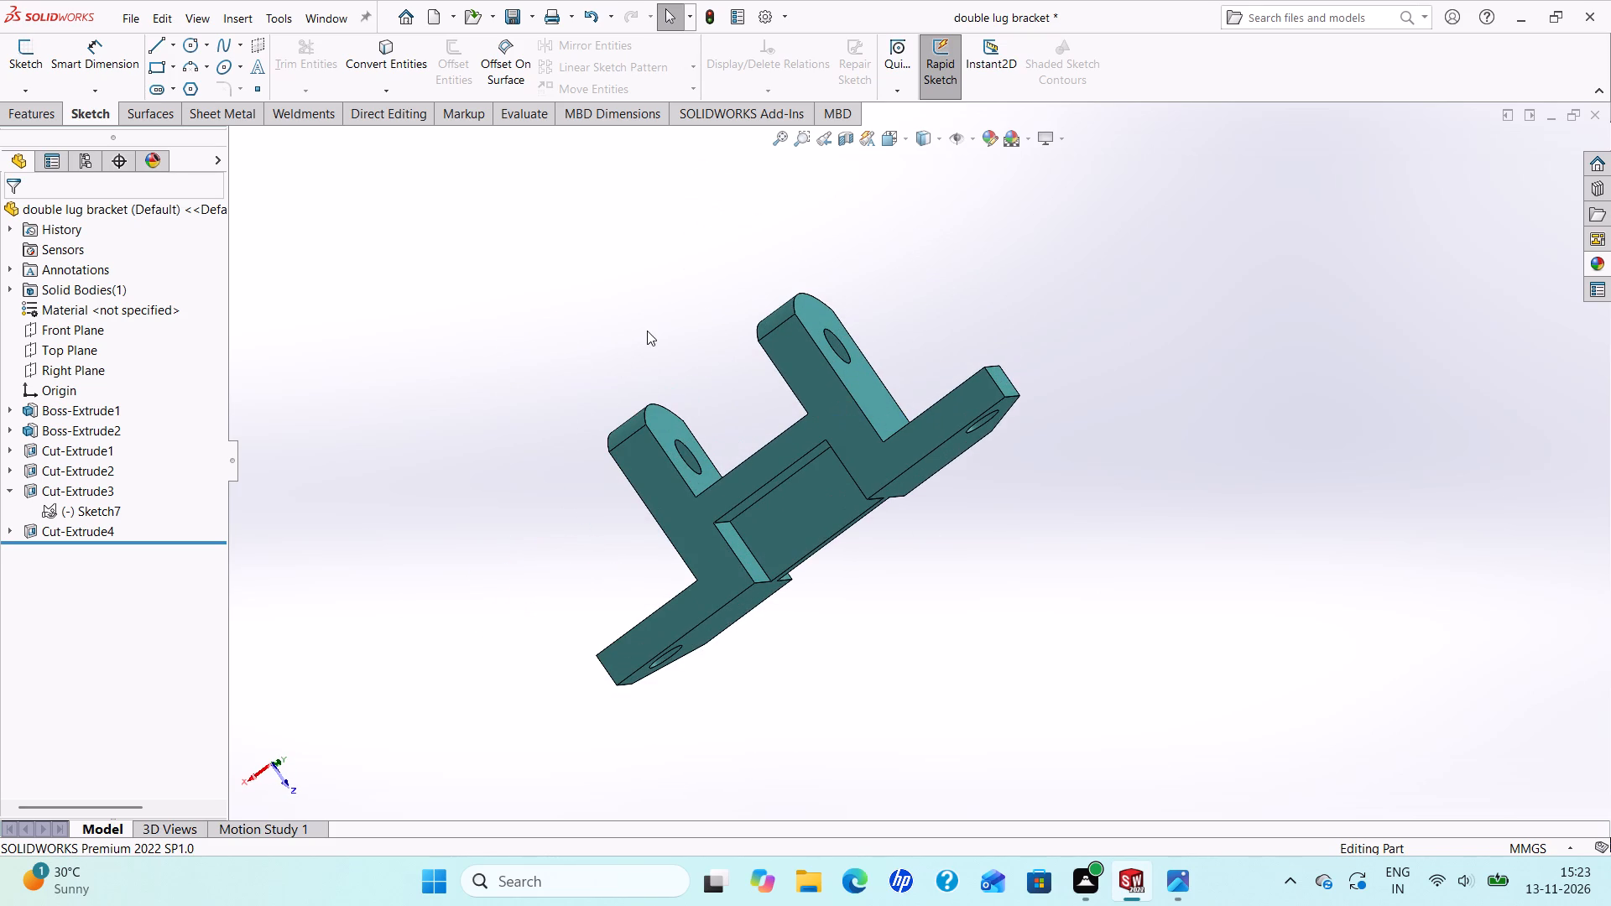
# Save the double lug bracket part.
pyautogui.hotkey('ctrl', 's')
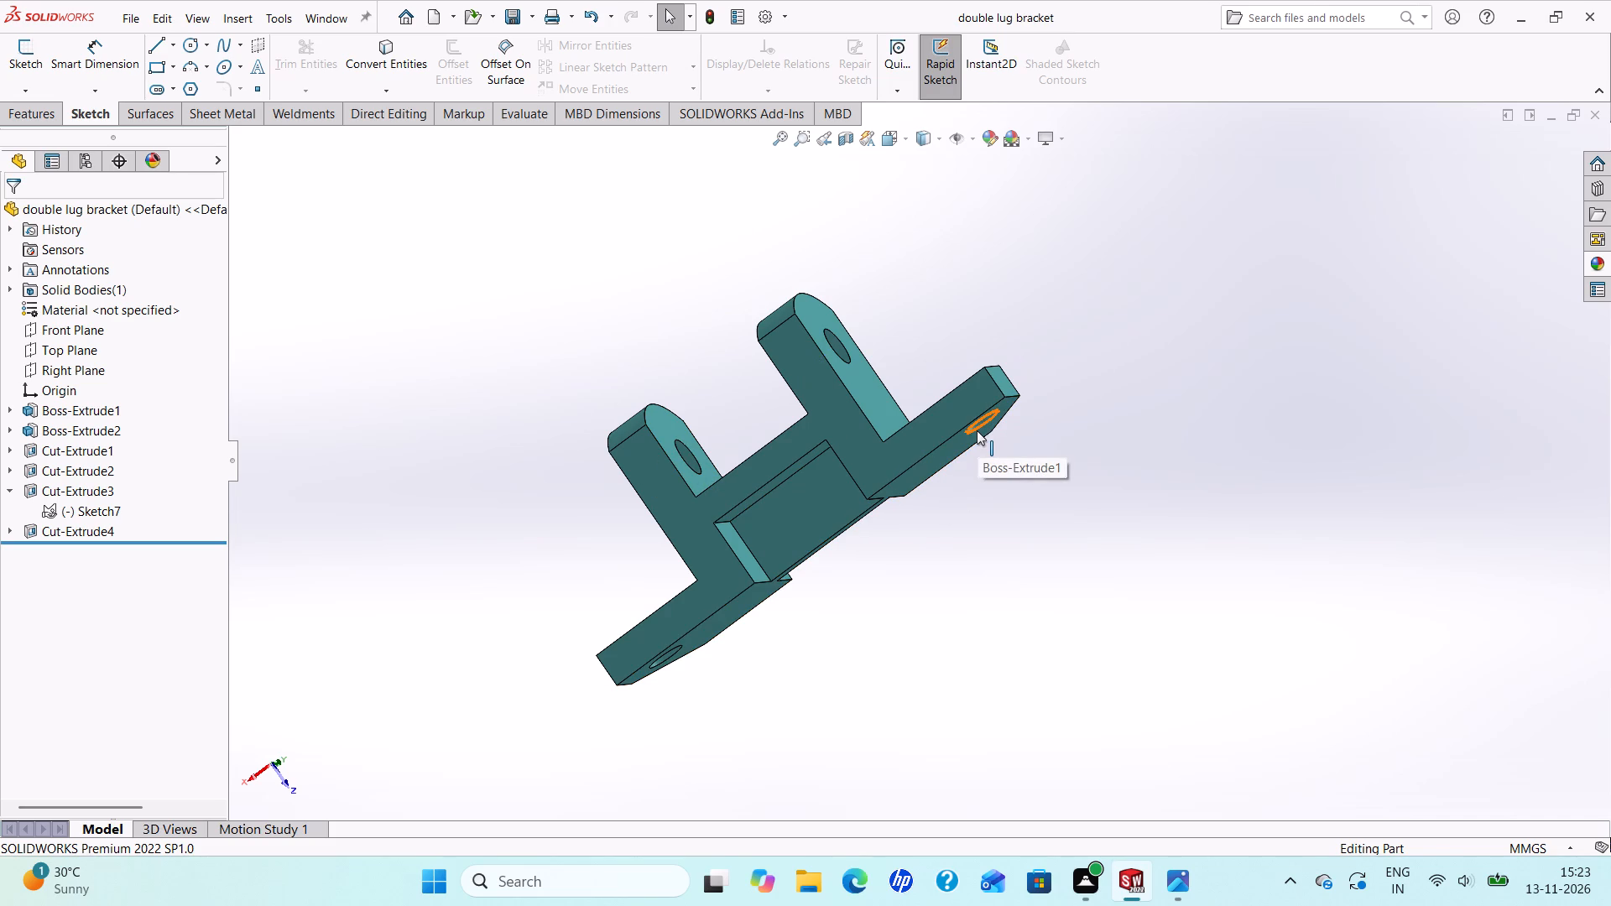
# Examine the saved bracket's base ends and mounting holes up close, along with the central recess.
pyautogui.scroll(-1, 977, 430)
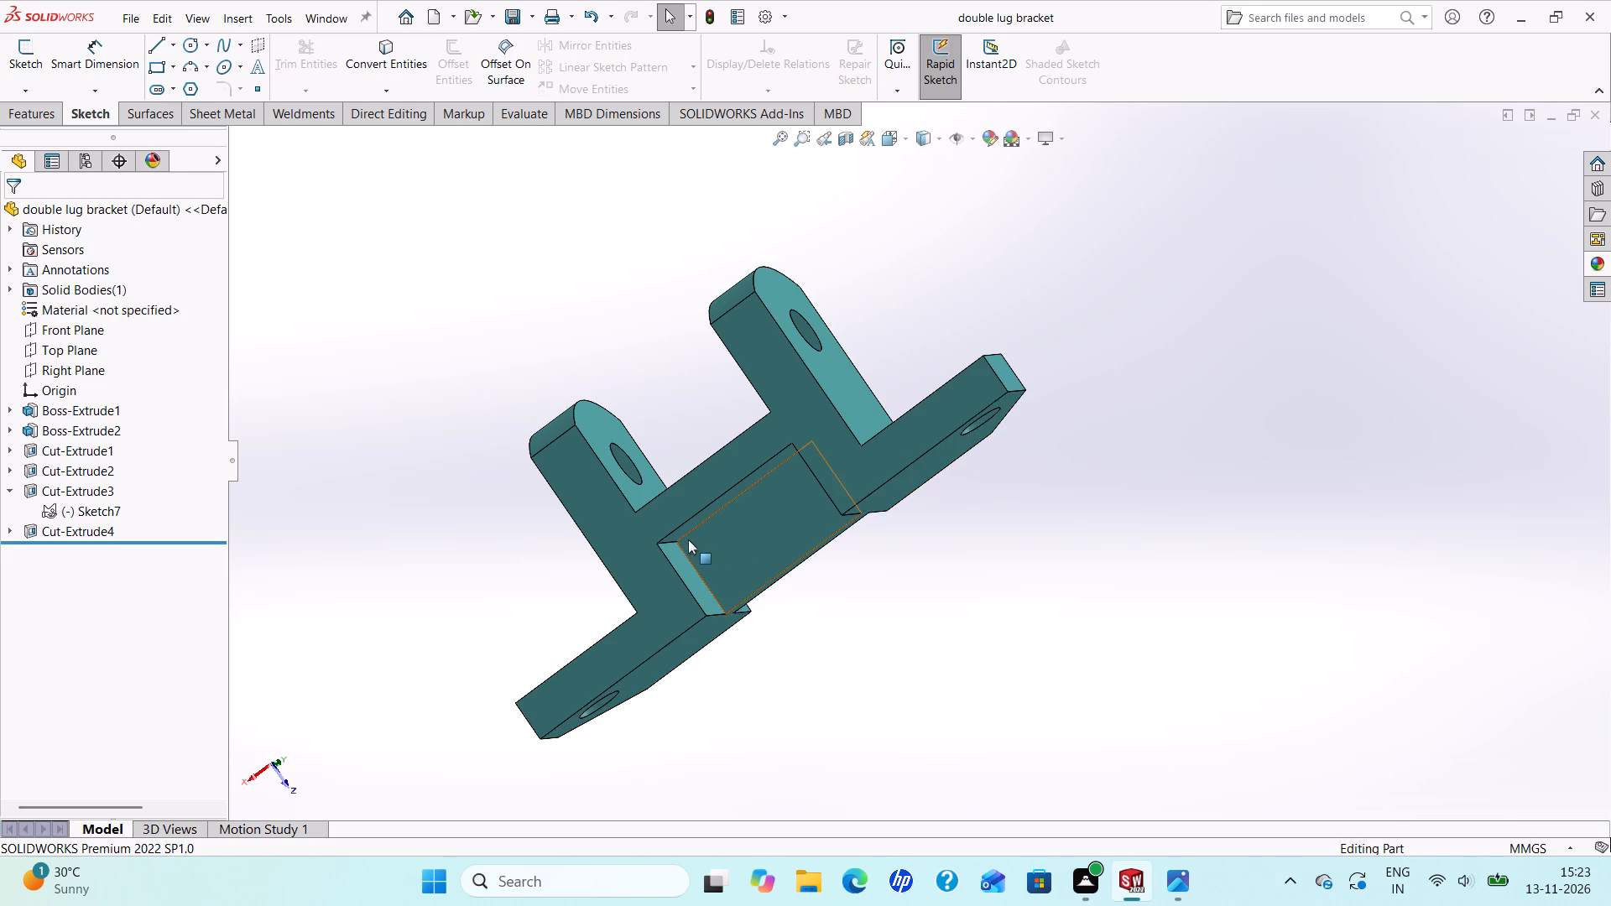
pyautogui.scroll(3, 688, 539)
pyautogui.scroll(-4, 687, 617)
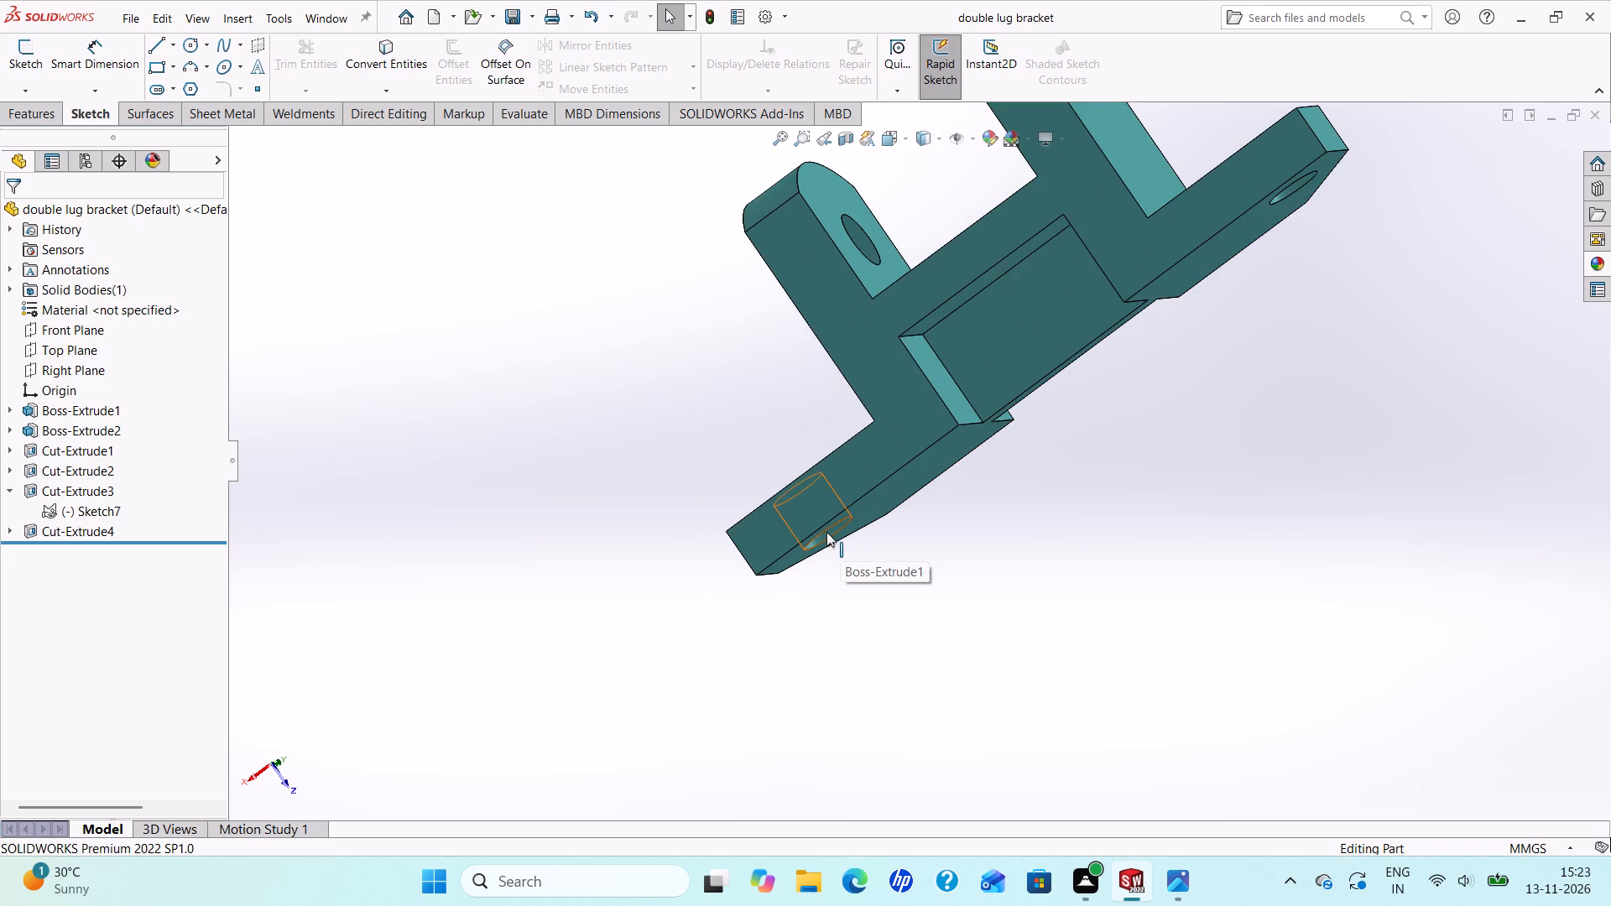
pyautogui.scroll(2, 867, 510)
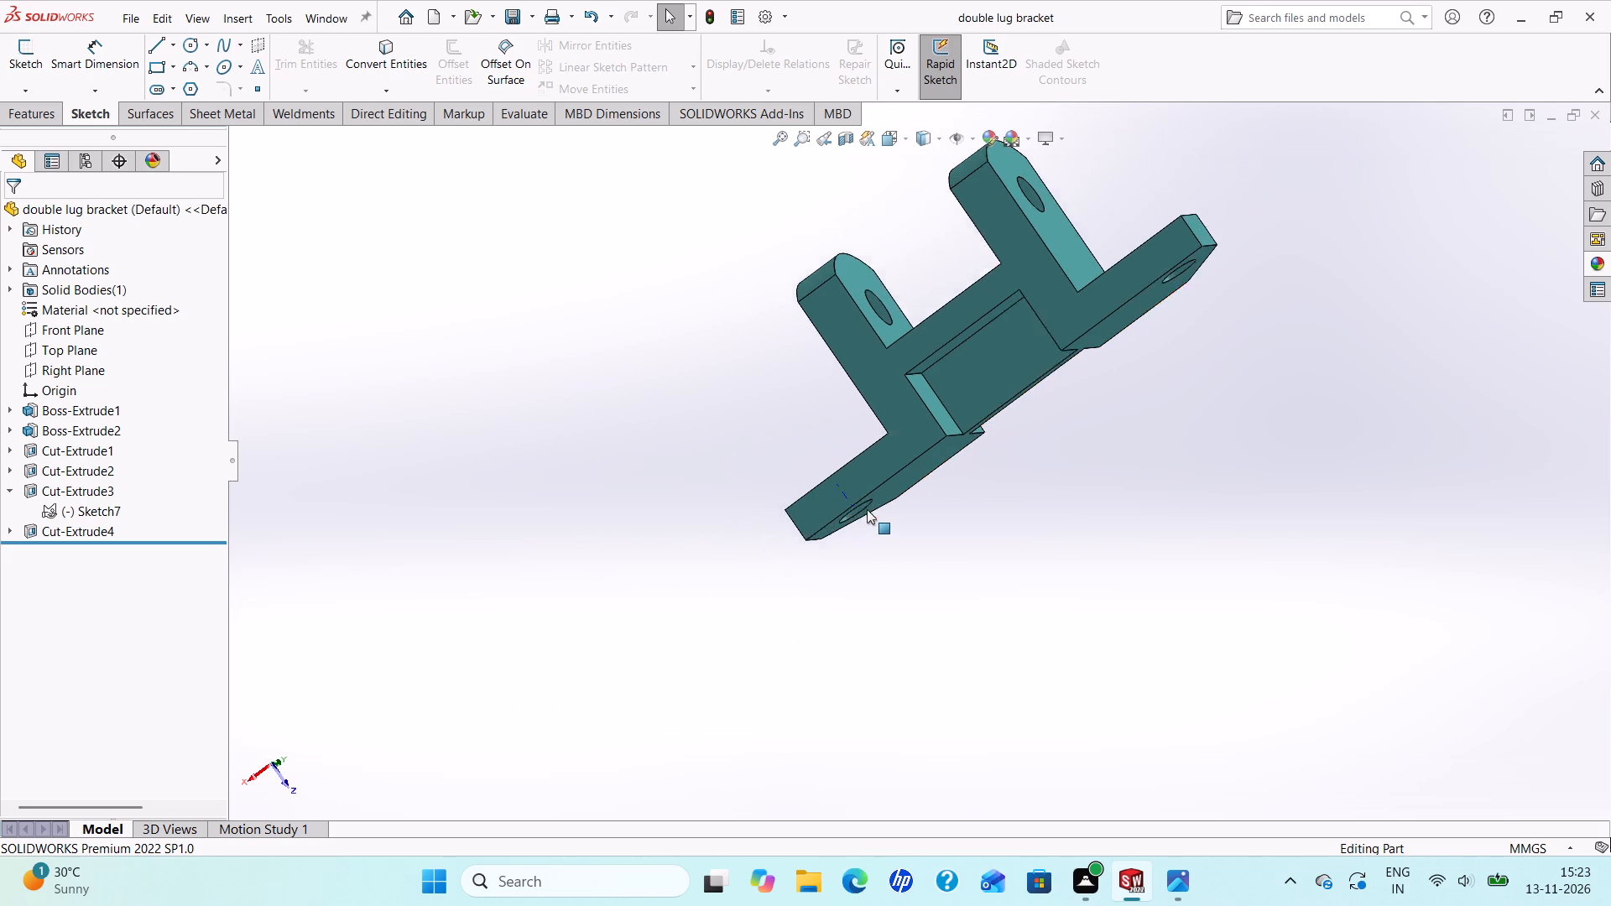
pyautogui.scroll(1, 867, 509)
pyautogui.scroll(-3, 1071, 448)
pyautogui.scroll(4, 1139, 376)
pyautogui.scroll(-1, 1092, 375)
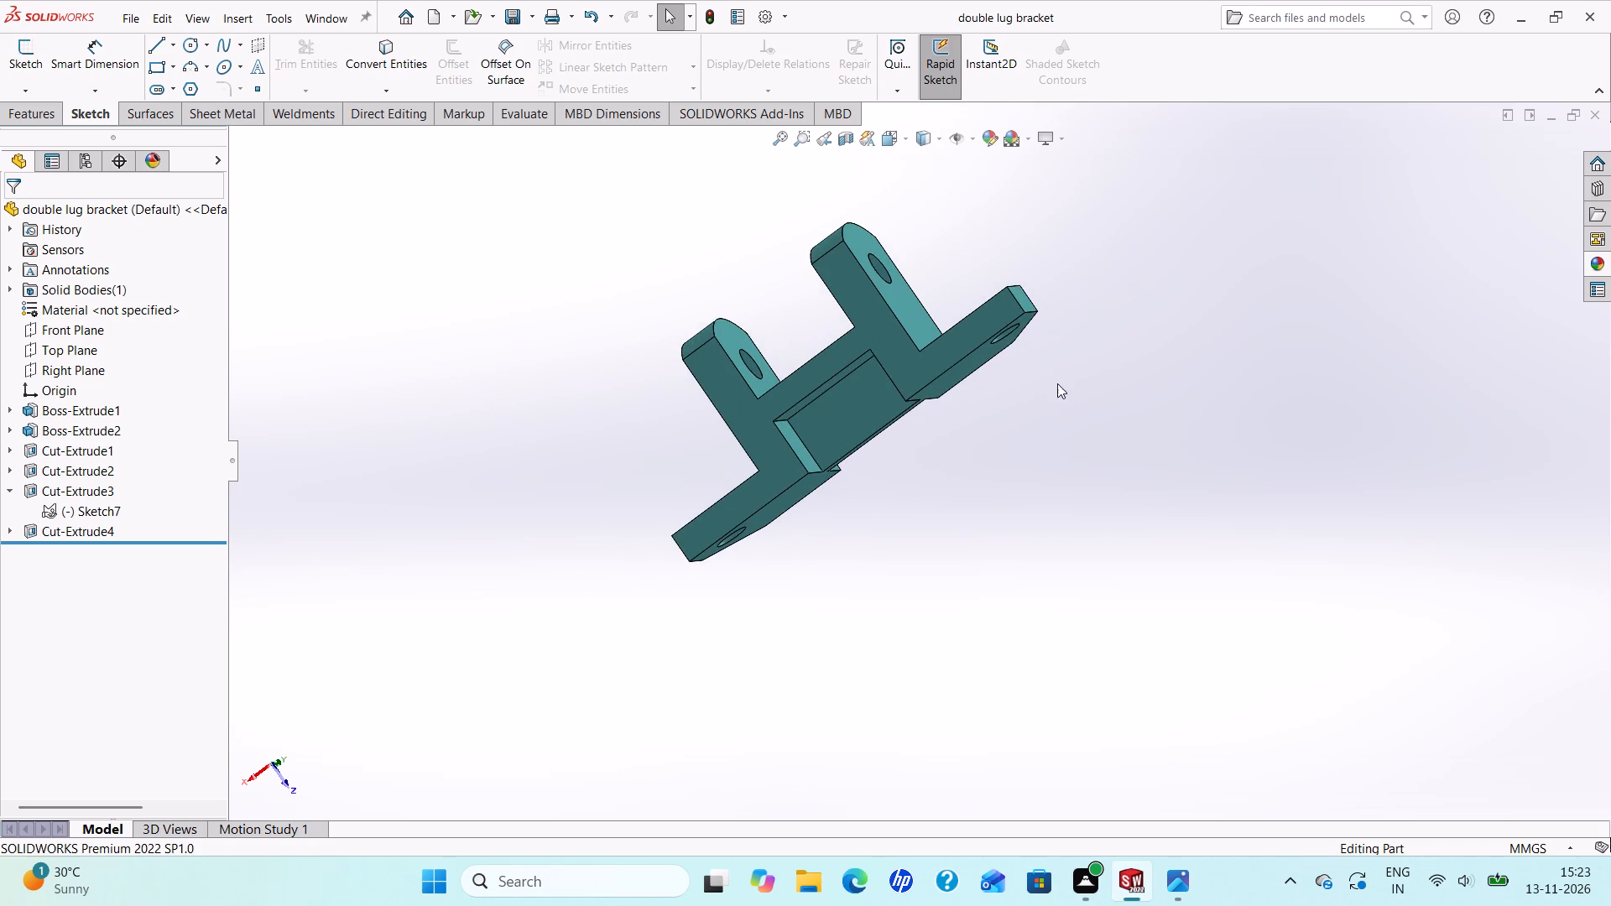
pyautogui.scroll(2, 1035, 339)
pyautogui.scroll(-3, 1610, 905)
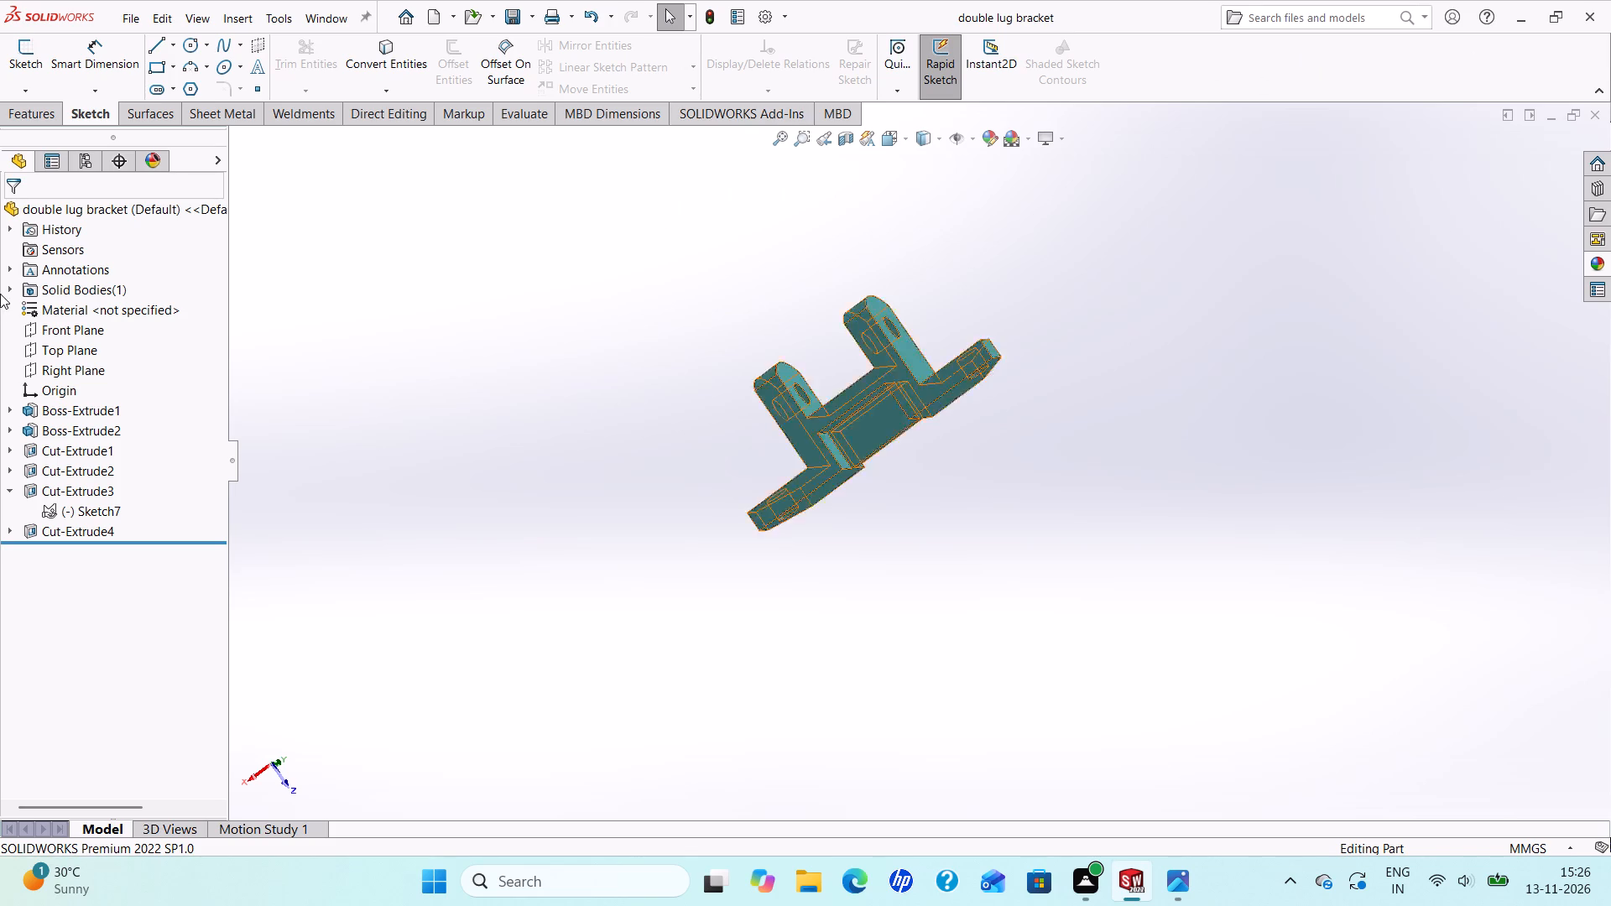
# Inspect the bracket from the opposite direction, checking the rounded lugs, their holes, the recess and the base ends.
pyautogui.moveTo(1000, 324); pyautogui.dragTo(748, 335, button='middle')
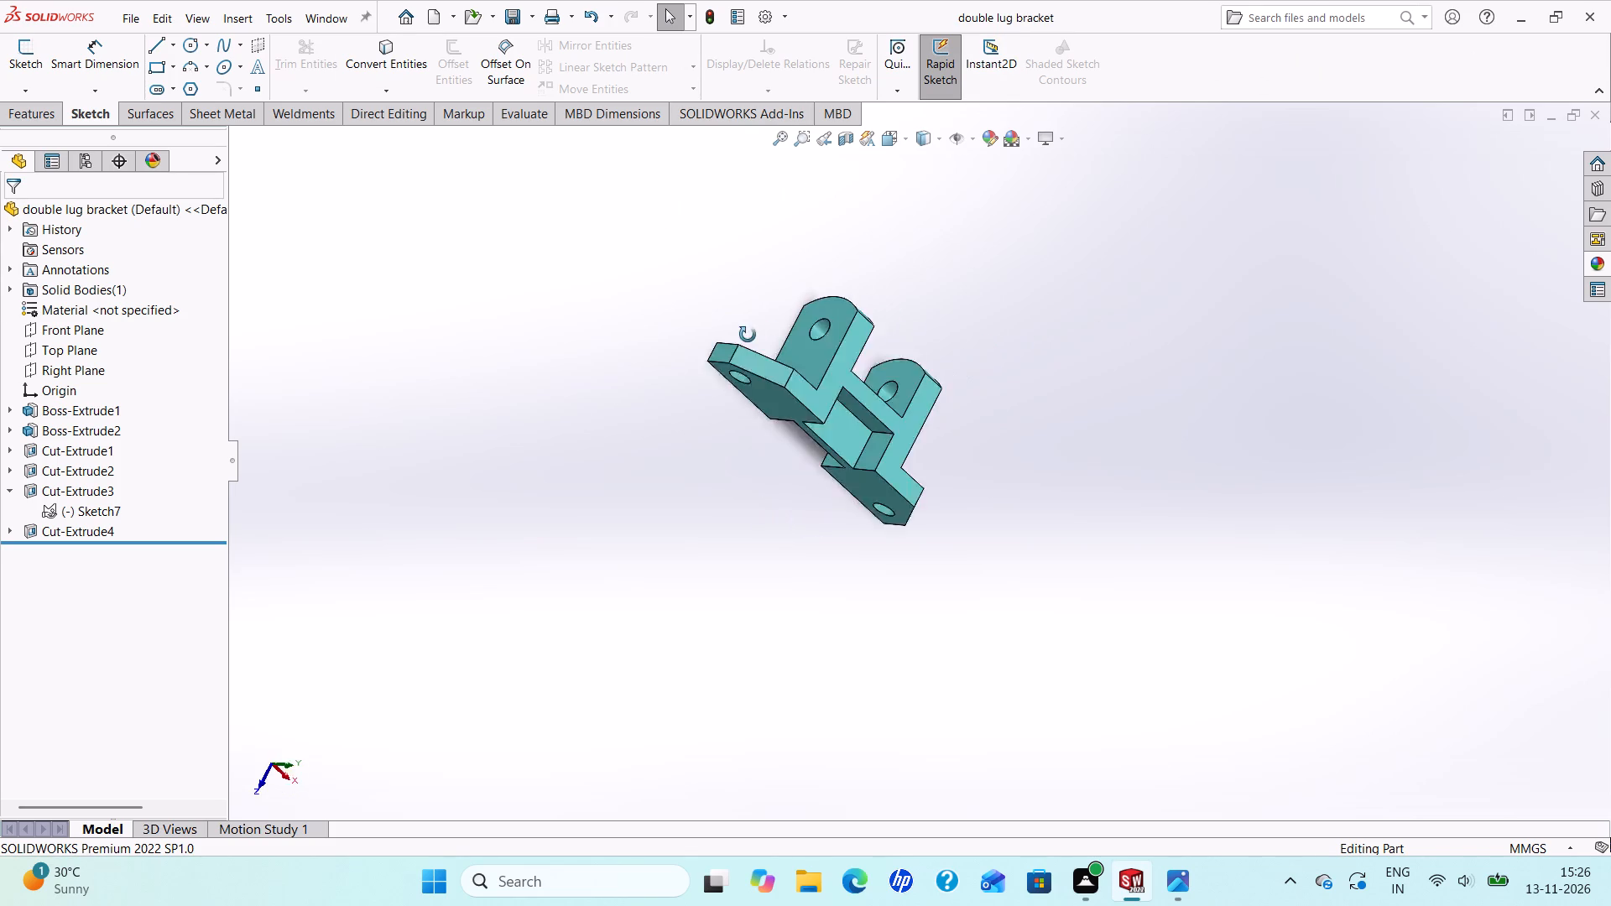
pyautogui.moveTo(748, 335); pyautogui.dragTo(717, 354, button='middle')
pyautogui.scroll(-3, 821, 368)
pyautogui.scroll(5, 828, 374)
pyautogui.scroll(-4, 871, 378)
pyautogui.scroll(4, 884, 852)
pyautogui.scroll(-4, 1069, 675)
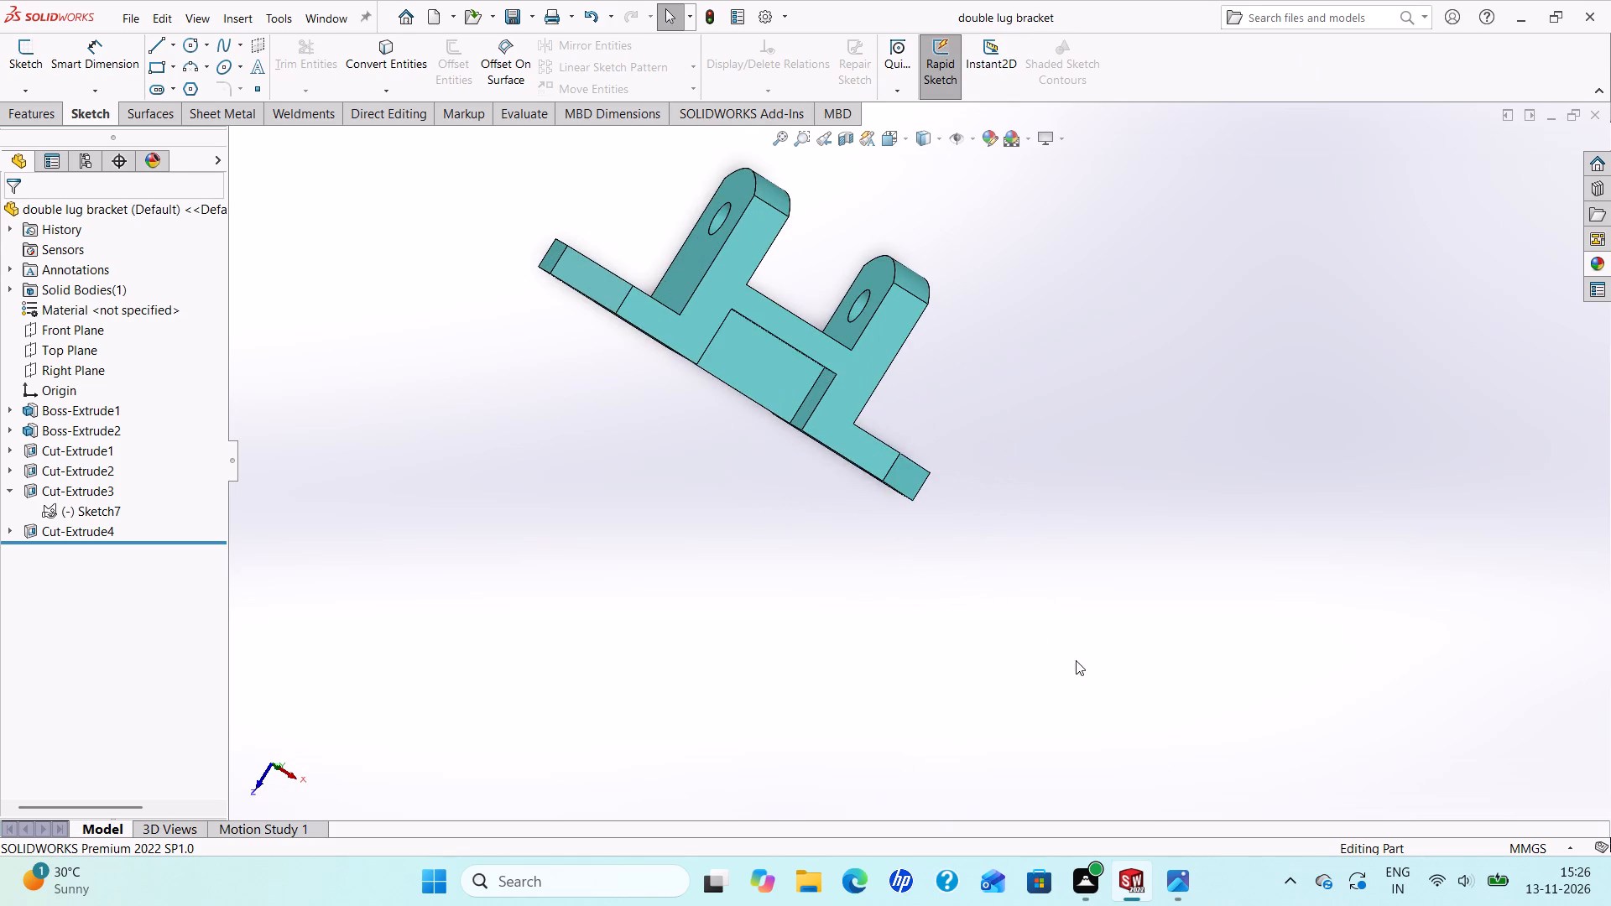
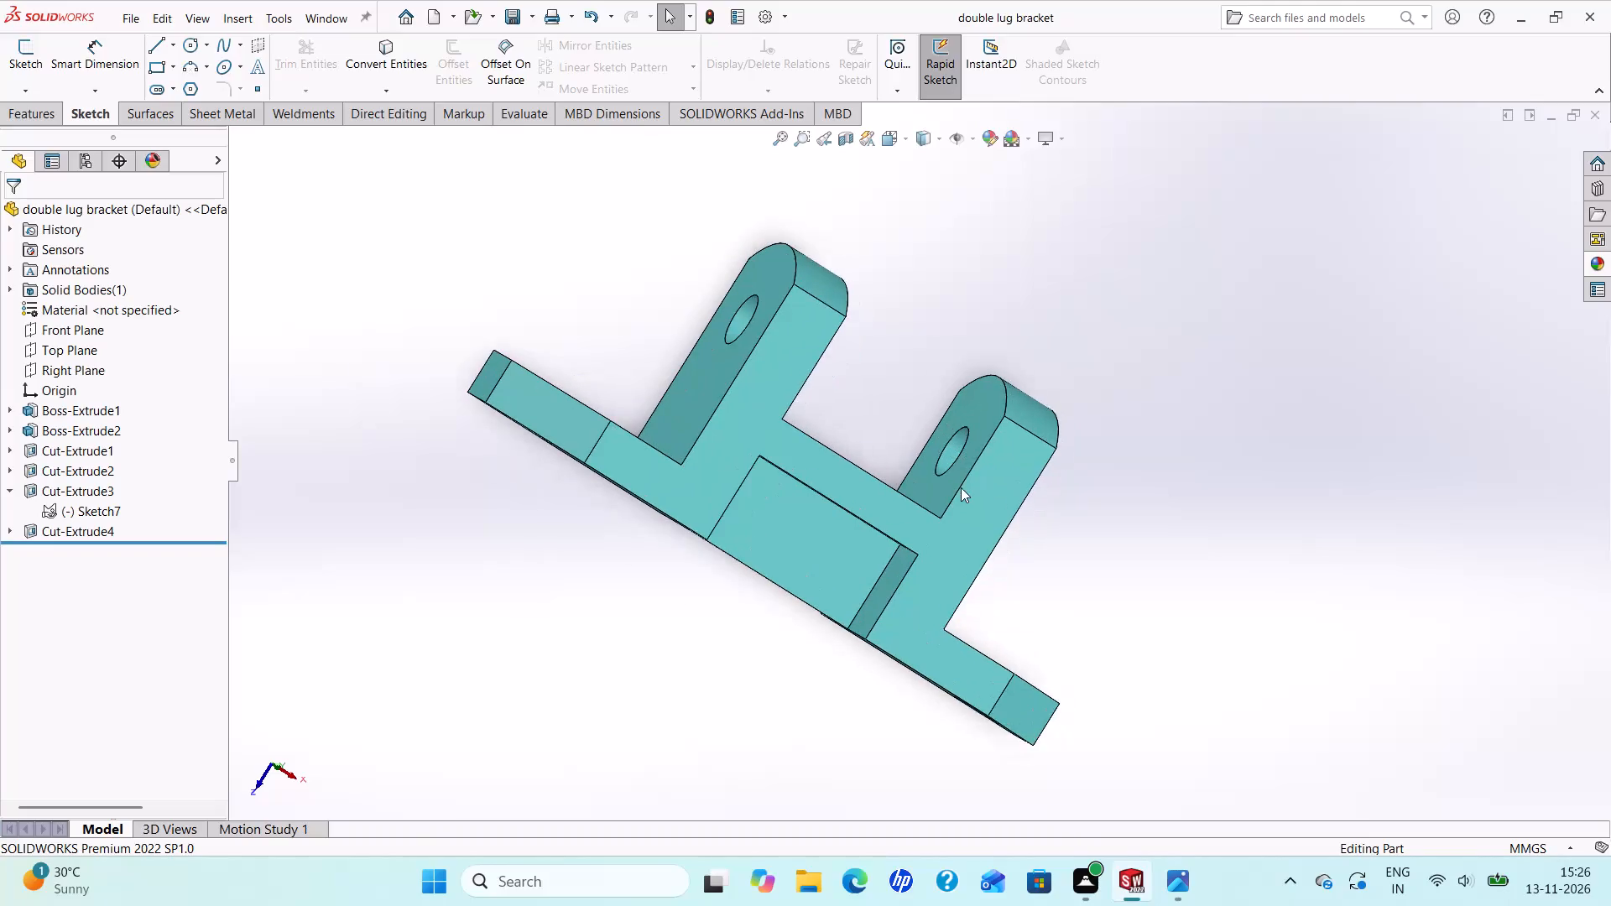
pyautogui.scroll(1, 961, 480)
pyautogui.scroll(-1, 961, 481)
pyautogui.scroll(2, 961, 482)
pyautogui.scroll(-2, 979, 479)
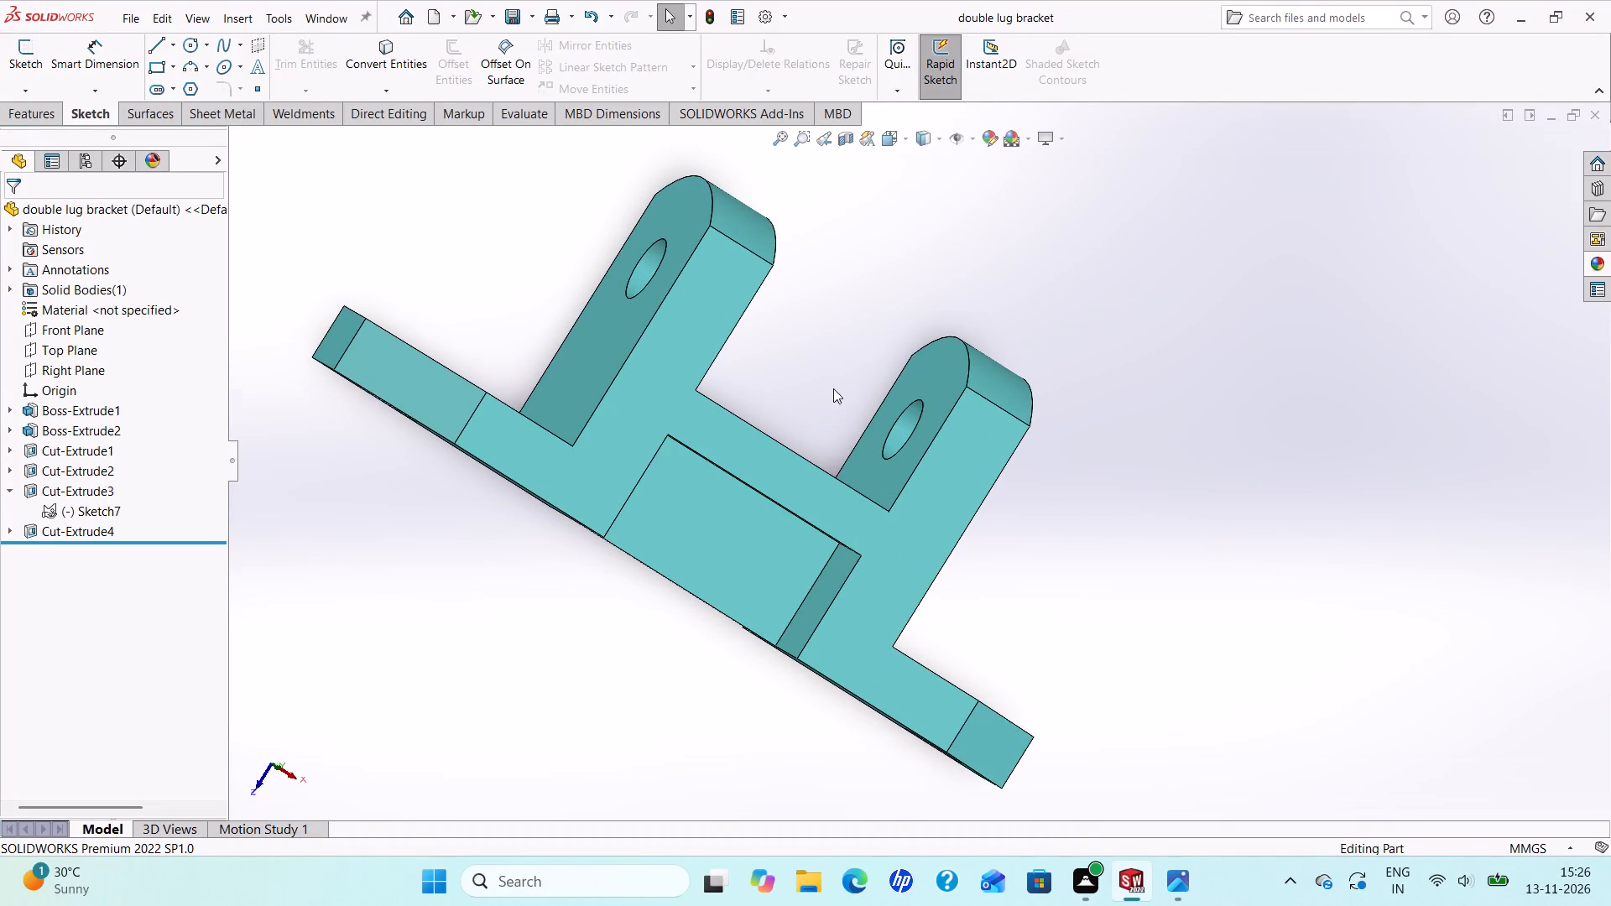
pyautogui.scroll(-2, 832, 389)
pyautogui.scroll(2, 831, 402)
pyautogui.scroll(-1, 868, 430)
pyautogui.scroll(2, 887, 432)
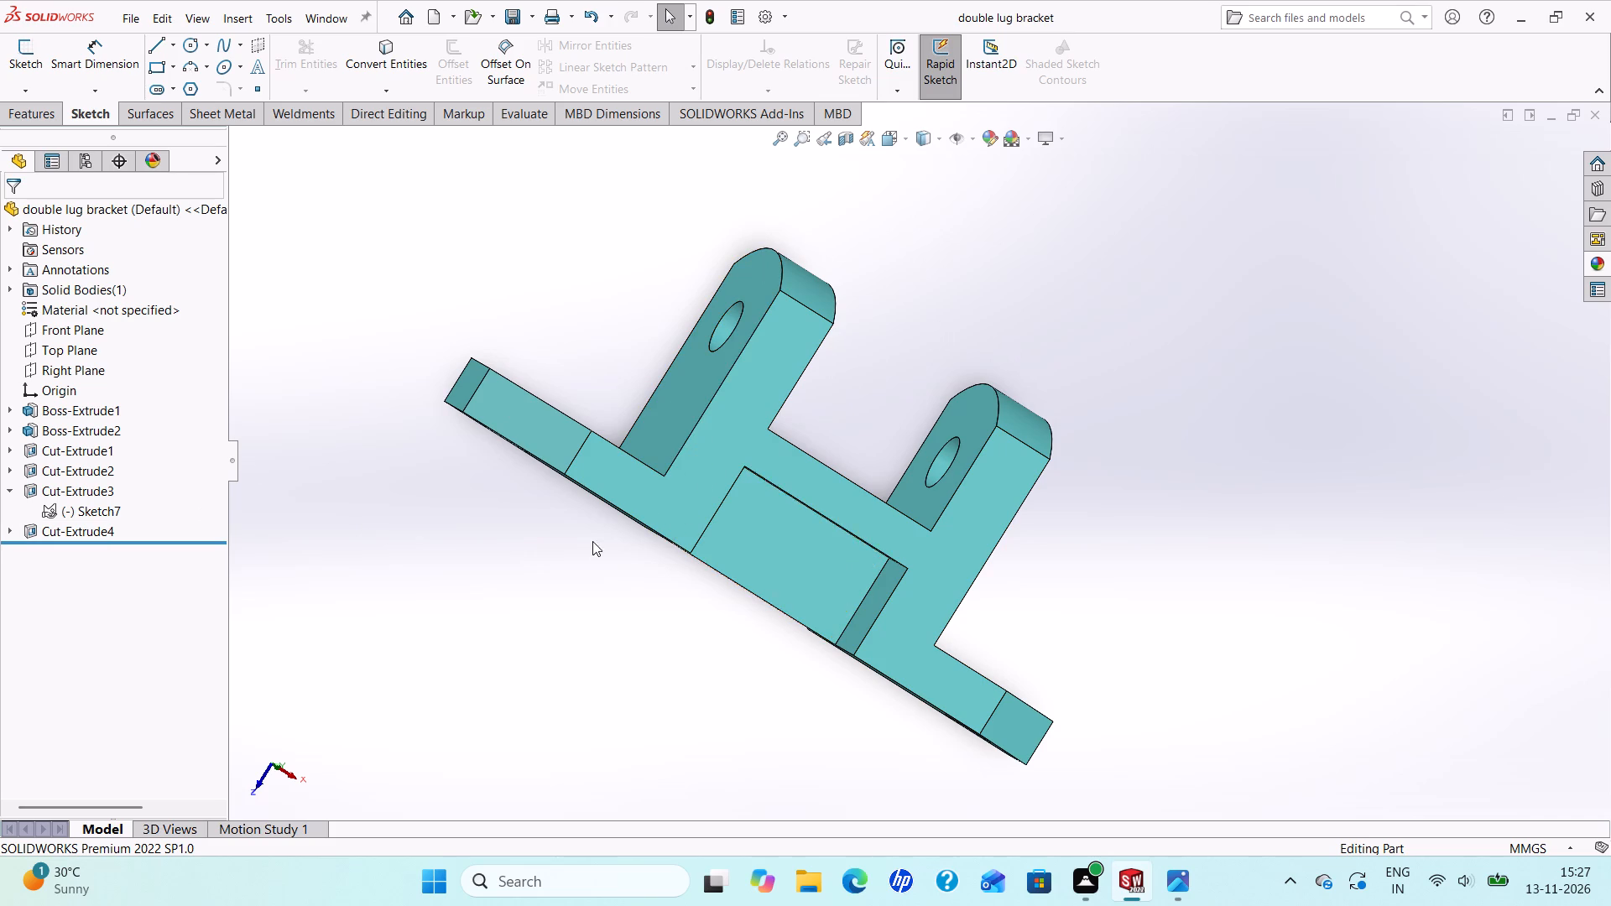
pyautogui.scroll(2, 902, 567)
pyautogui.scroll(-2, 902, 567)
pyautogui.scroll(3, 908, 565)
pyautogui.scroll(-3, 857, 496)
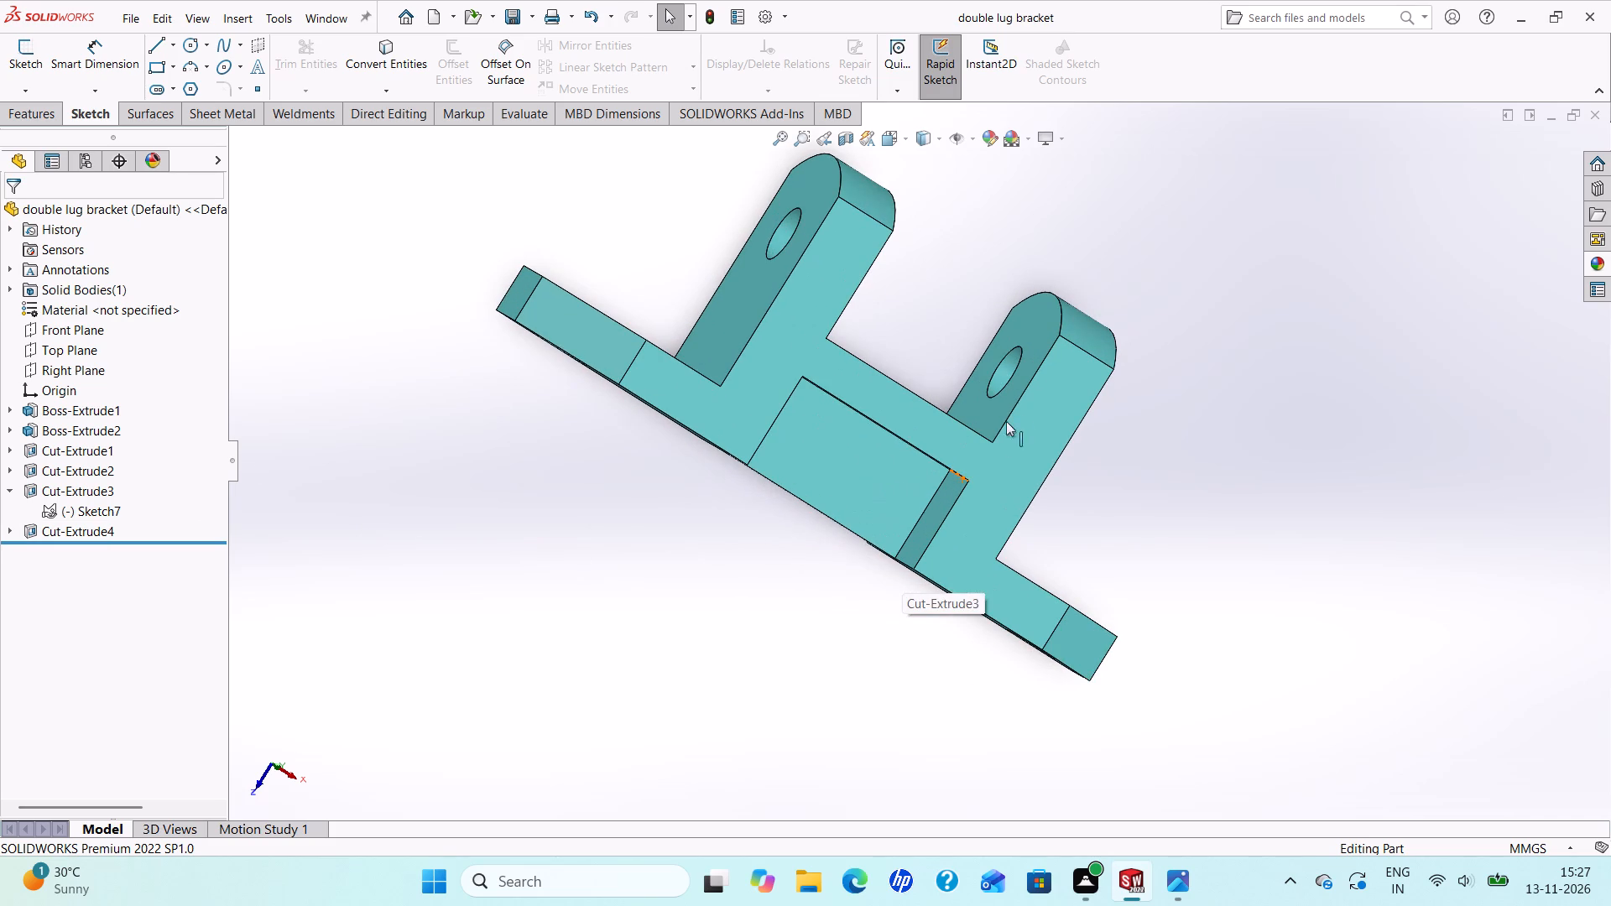
# Inspect the bracket from one base end and from the opposite long side, checking the lugs, their holes and the recess.
pyautogui.scroll(-1, 974, 471)
pyautogui.moveTo(858, 394); pyautogui.dragTo(710, 325, button='middle')
pyautogui.scroll(3, 962, 516)
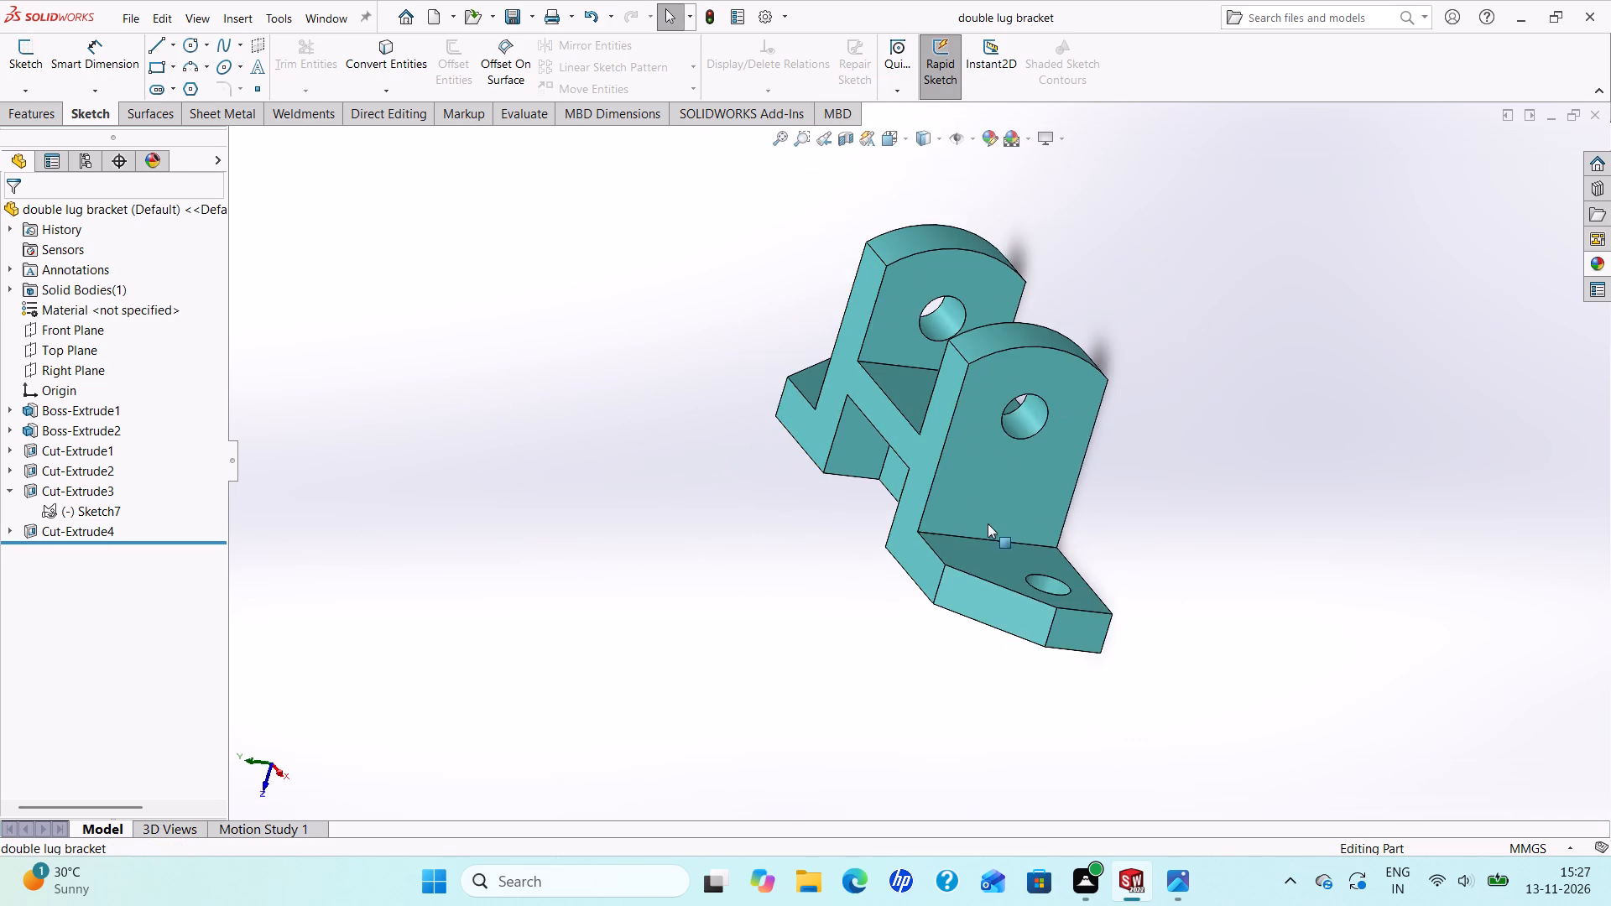
pyautogui.scroll(-2, 1146, 524)
pyautogui.scroll(1, 804, 584)
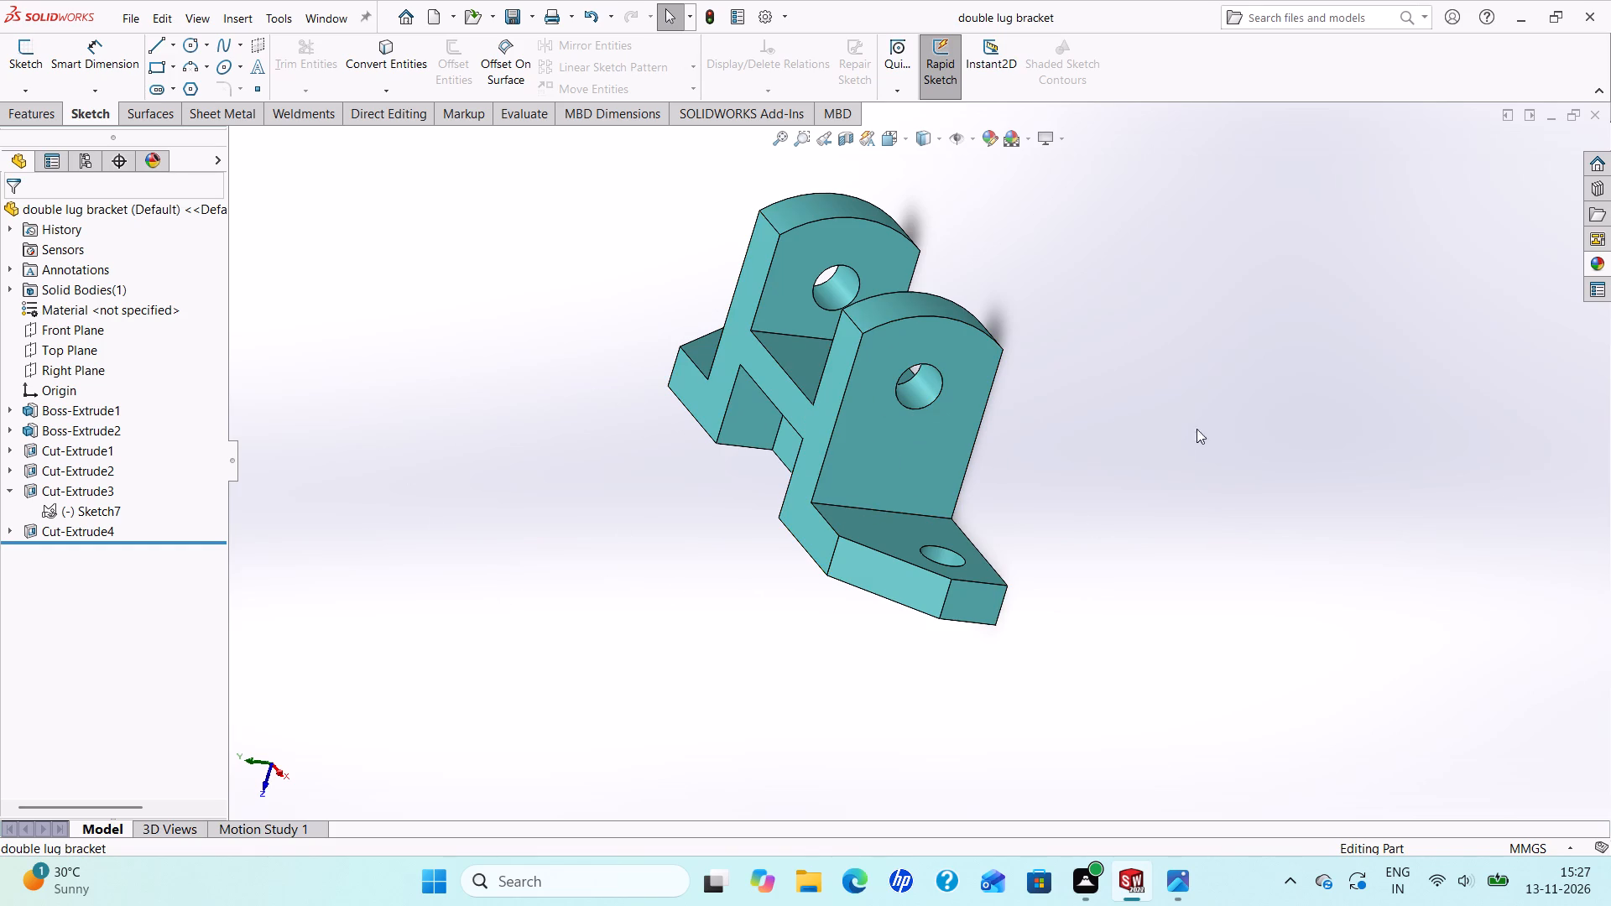
pyautogui.moveTo(1022, 507); pyautogui.dragTo(834, 448, button='middle')
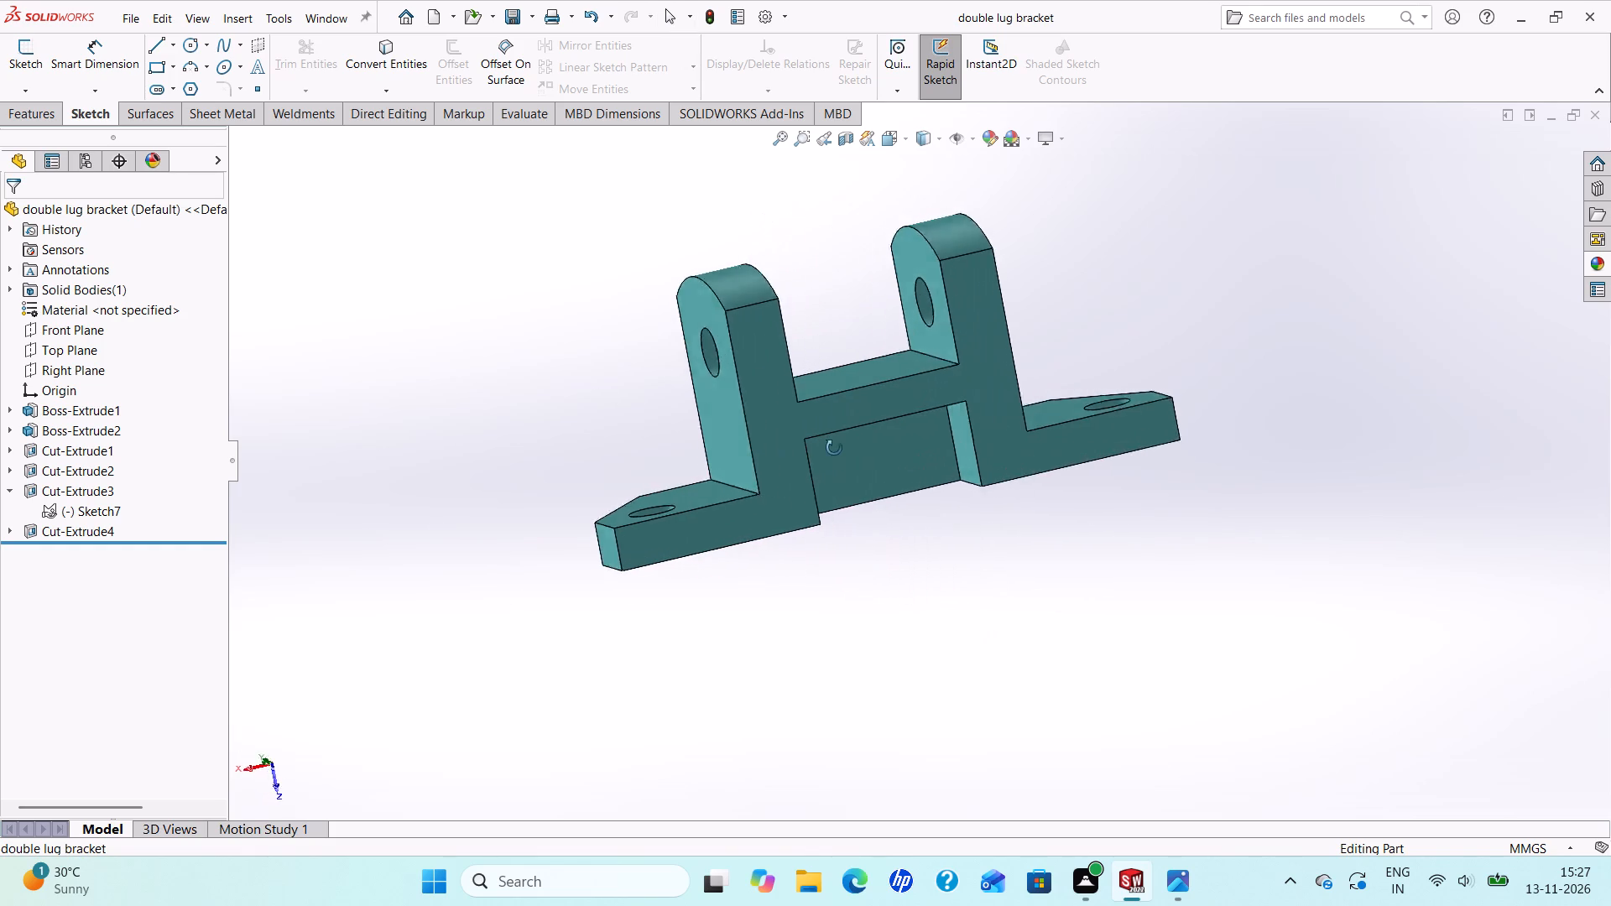
pyautogui.moveTo(834, 448); pyautogui.dragTo(782, 507, button='middle')
pyautogui.scroll(3, 971, 362)
pyautogui.scroll(-1, 970, 331)
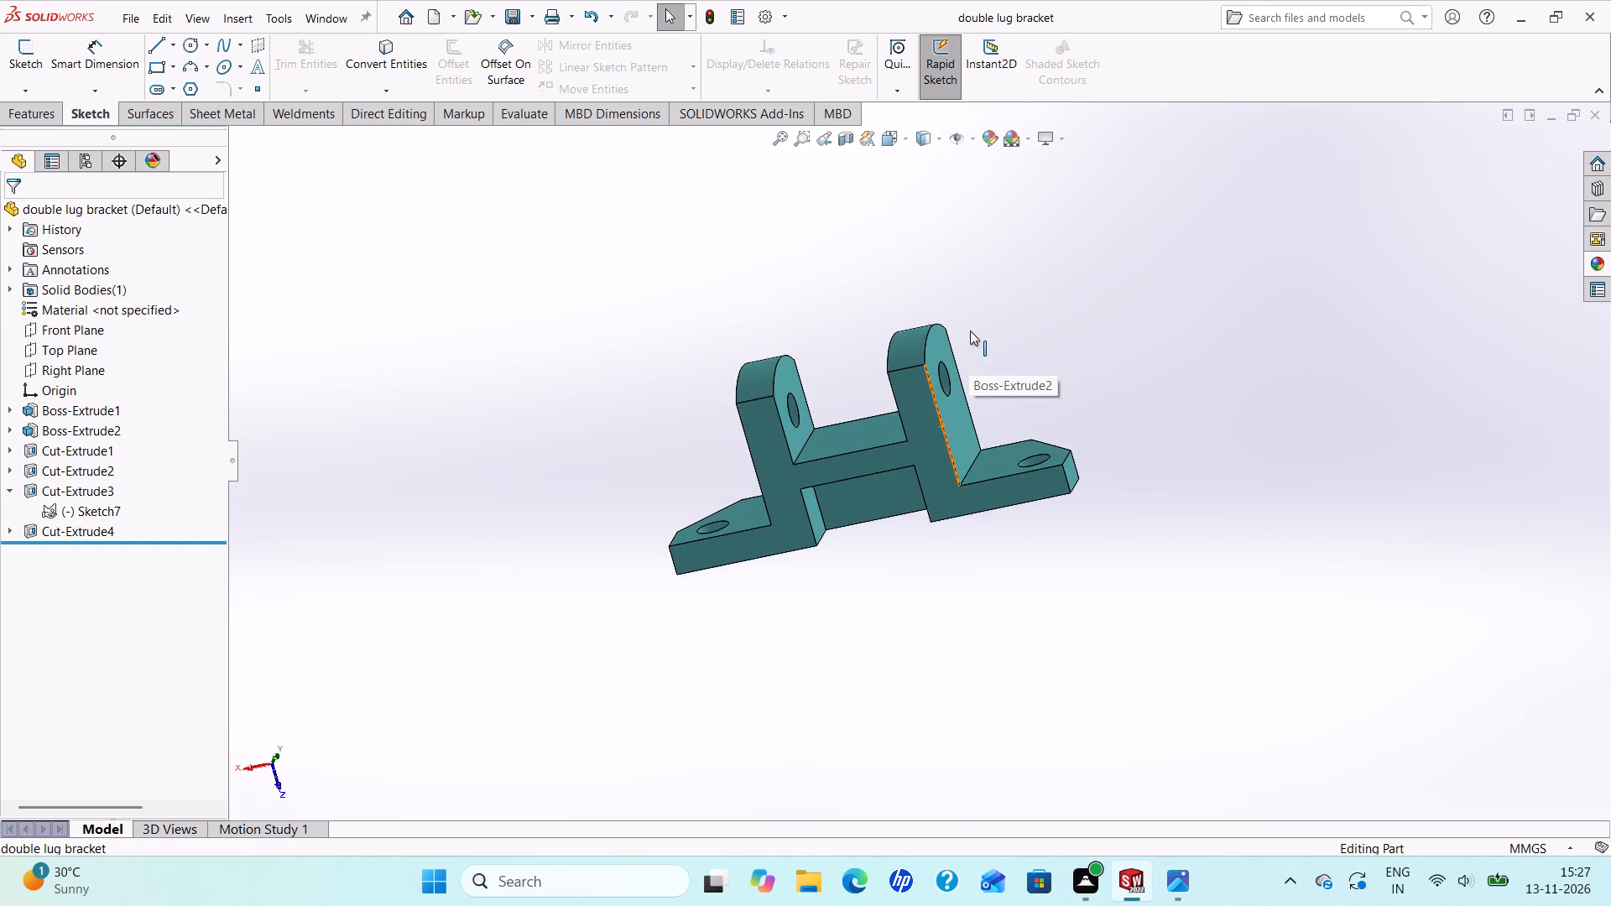
pyautogui.scroll(-1, 970, 331)
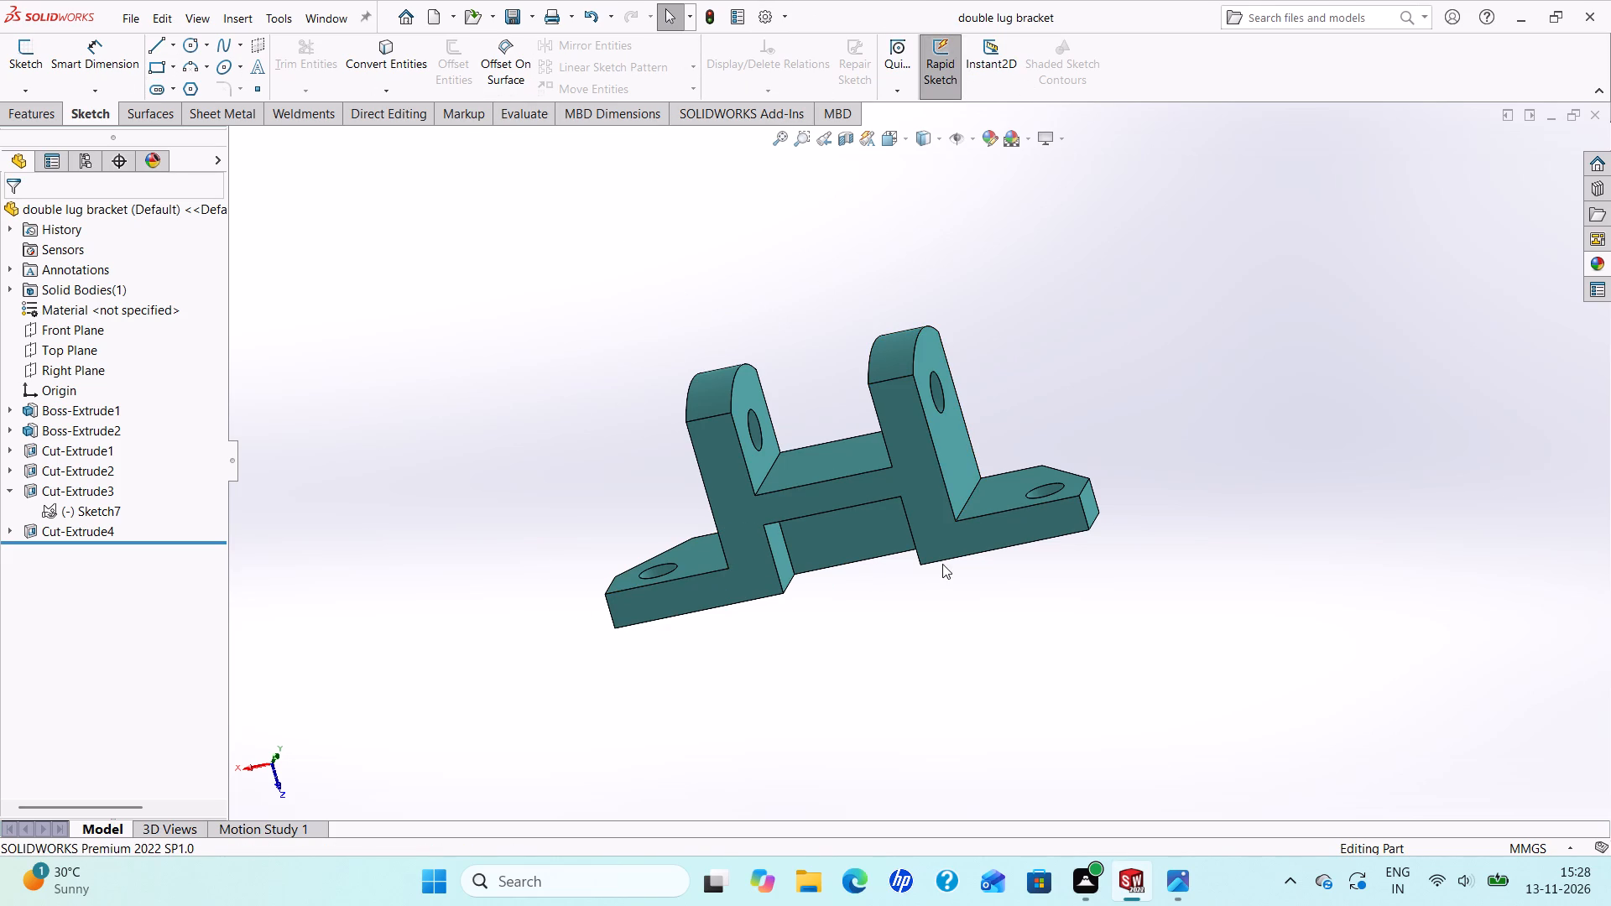
# Examine the inner and outer lug faces with their holes up close, along with the underside of the base.
pyautogui.scroll(2, 829, 508)
pyautogui.scroll(-2, 907, 503)
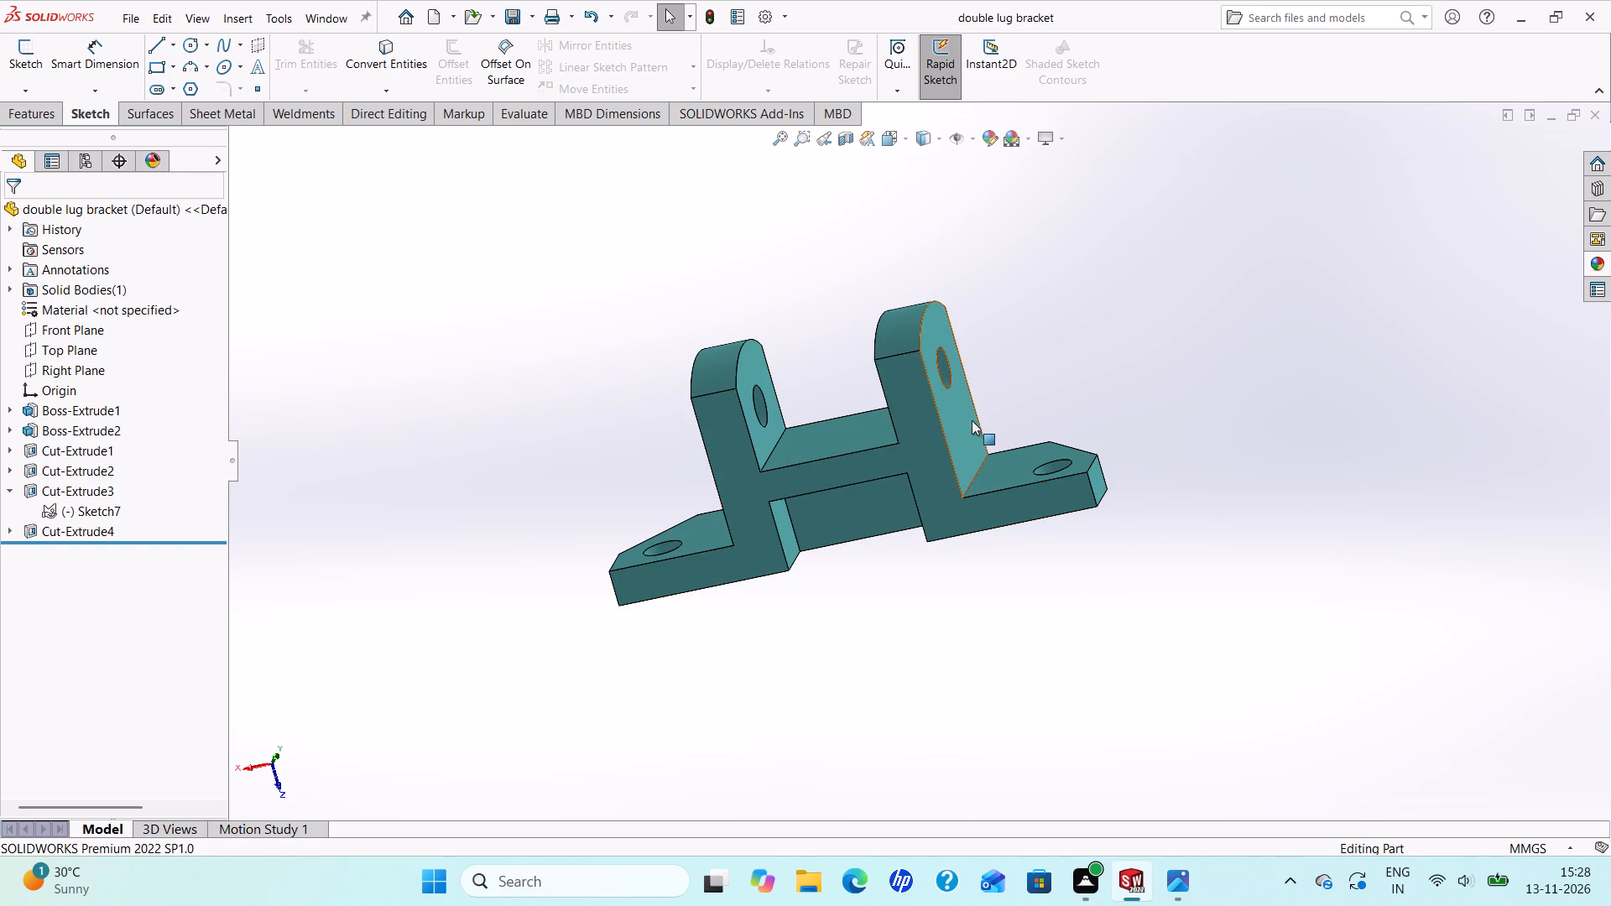
pyautogui.scroll(-1, 971, 420)
pyautogui.moveTo(942, 424); pyautogui.dragTo(884, 424, button='middle')
pyautogui.scroll(-2, 880, 424)
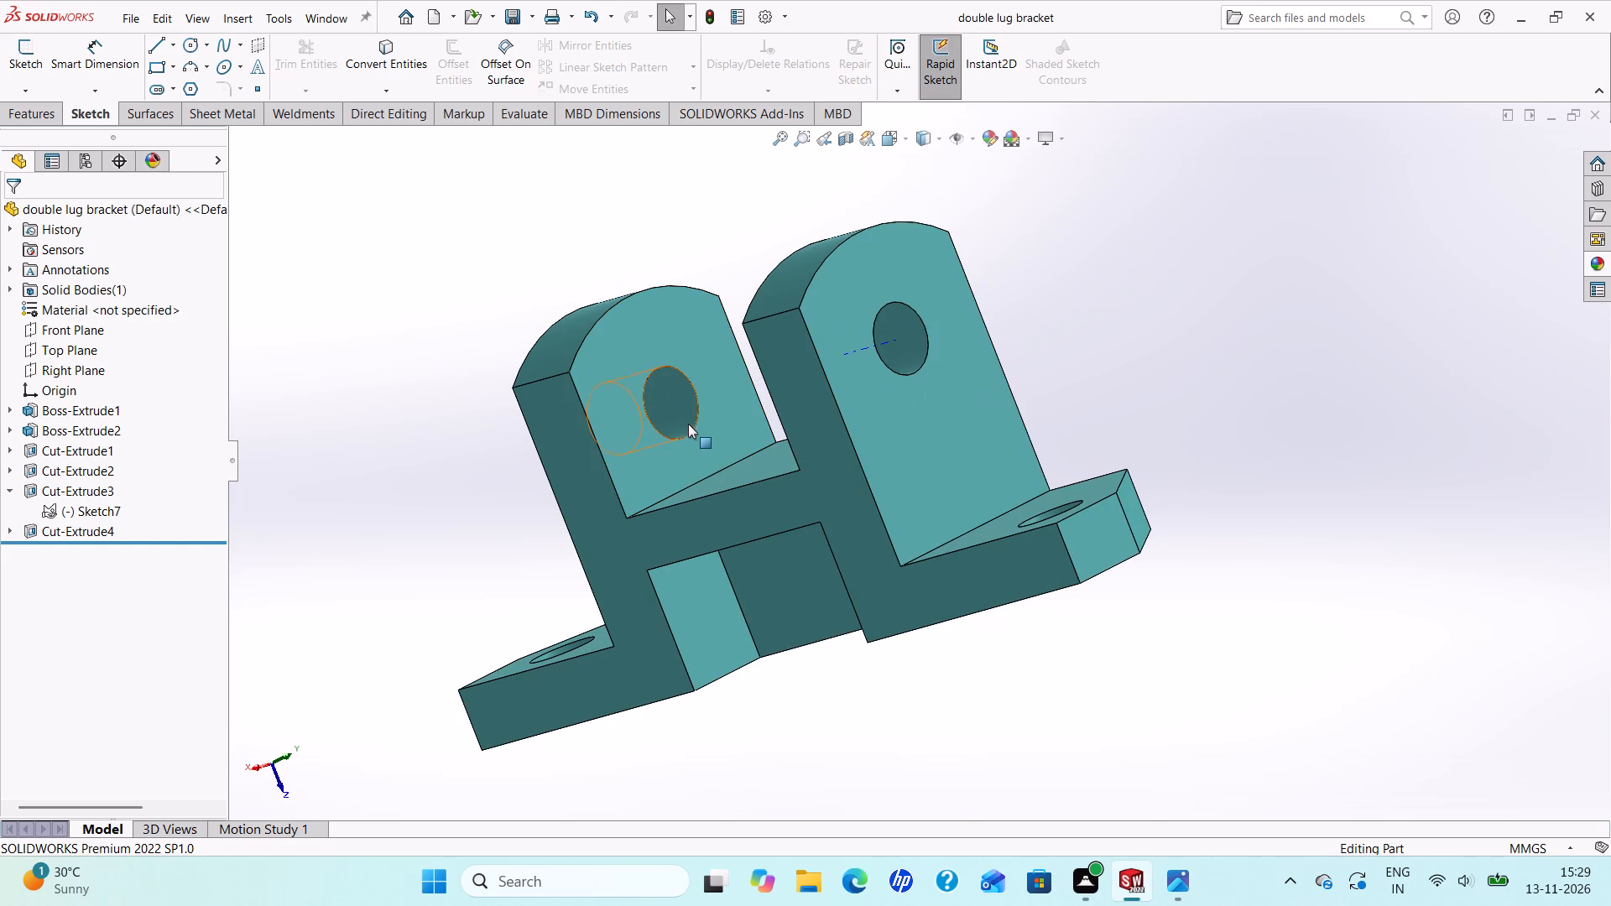
pyautogui.scroll(2, 680, 423)
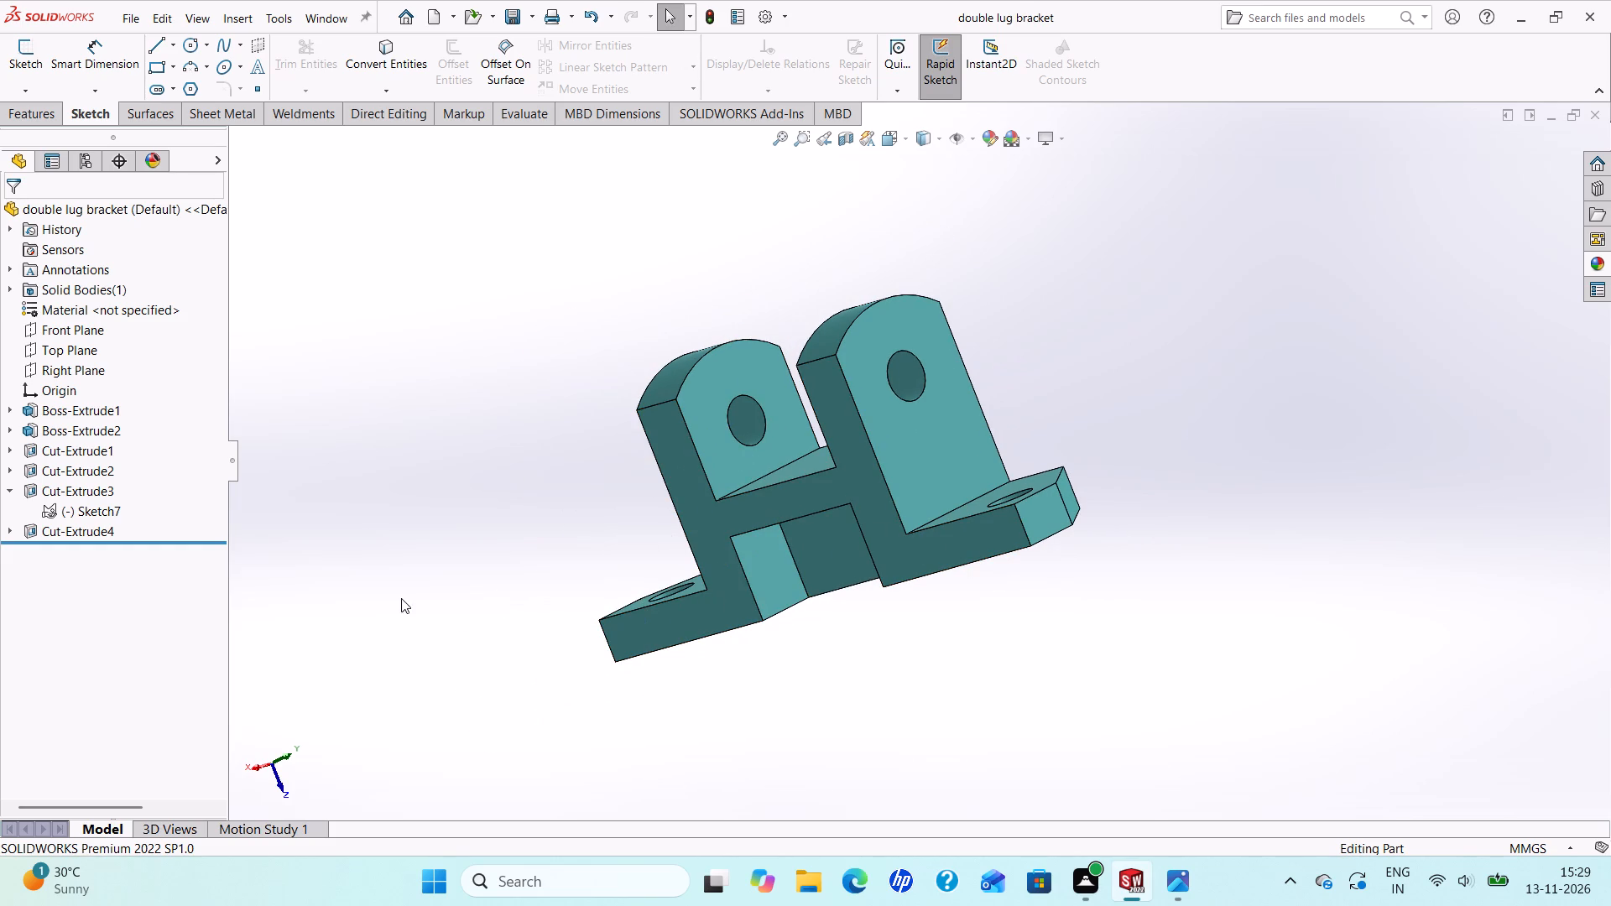
pyautogui.moveTo(662, 541); pyautogui.dragTo(1209, 579, button='middle')
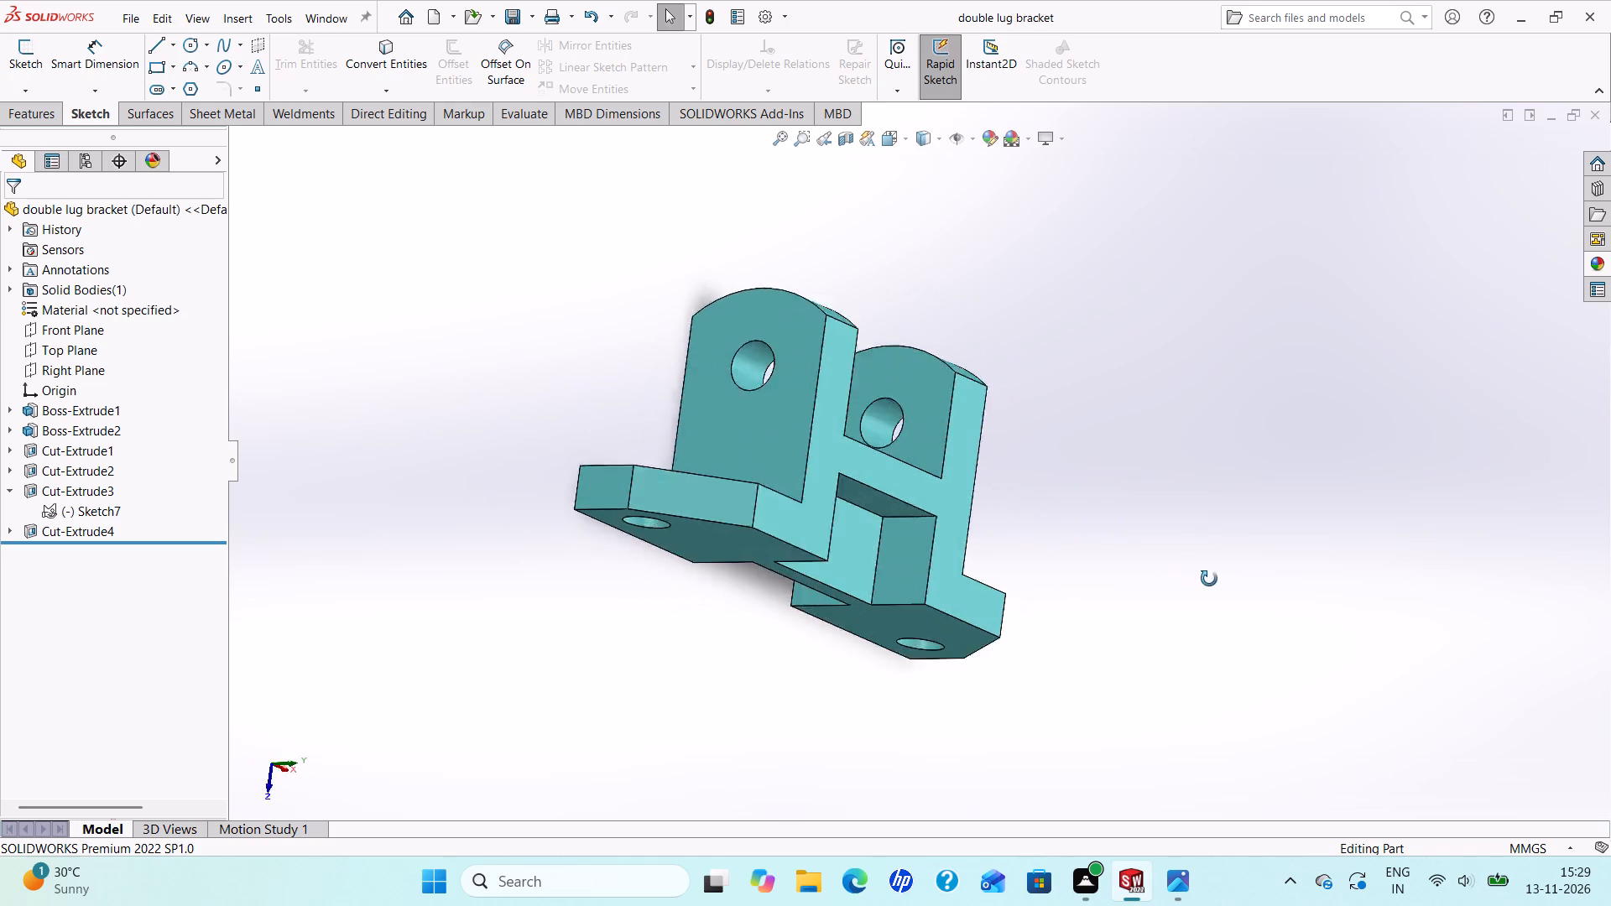
pyautogui.moveTo(1209, 579); pyautogui.dragTo(1343, 619, button='middle')
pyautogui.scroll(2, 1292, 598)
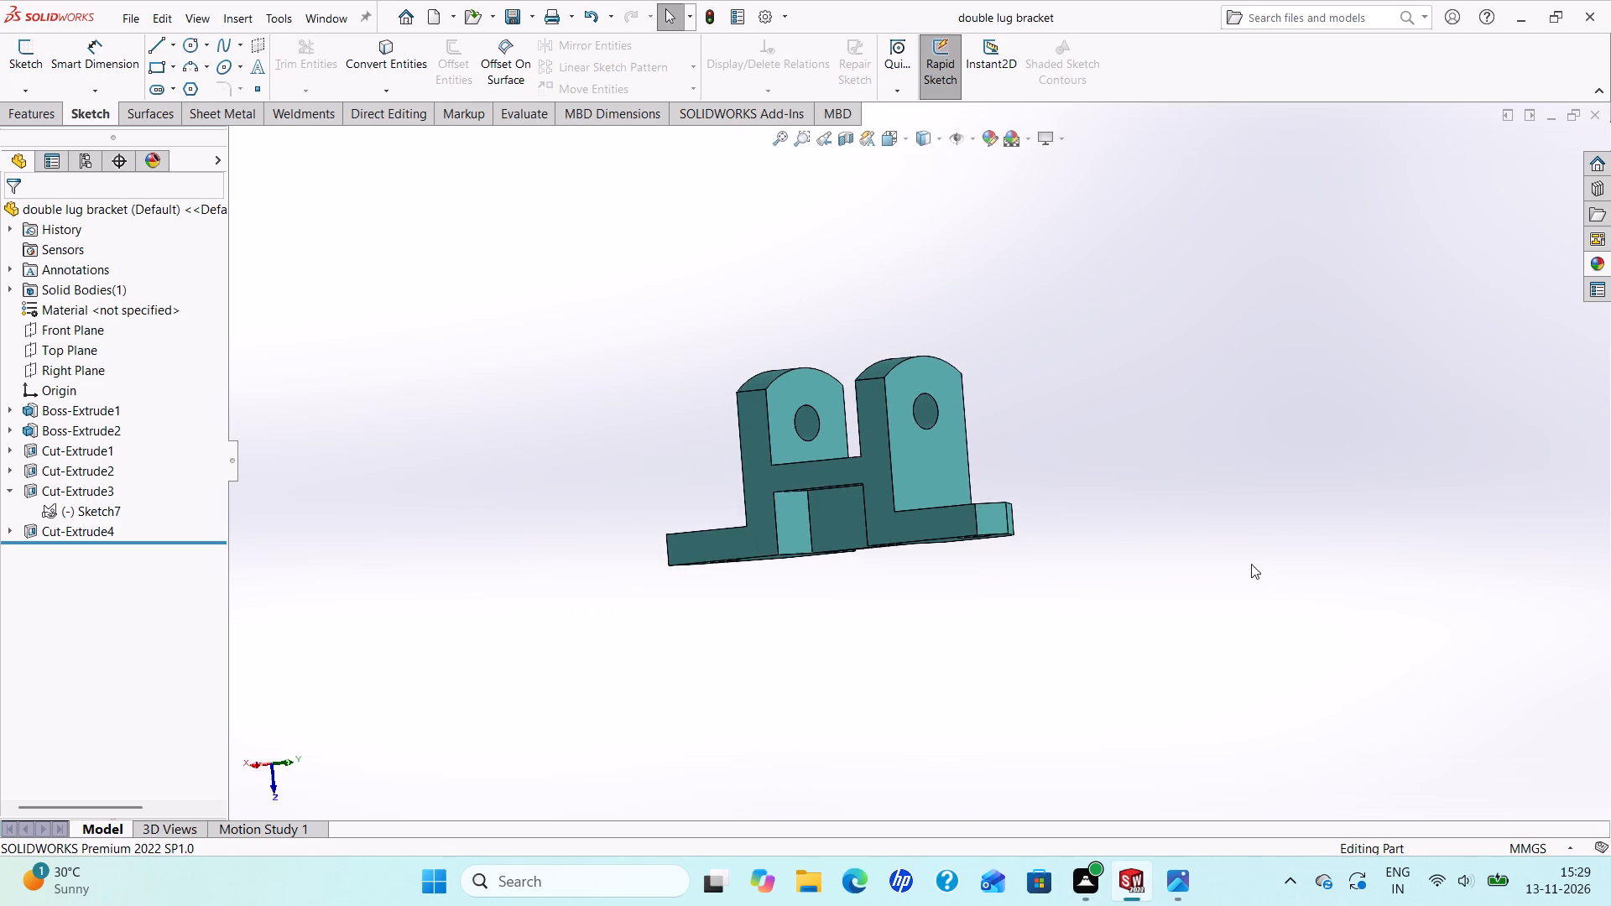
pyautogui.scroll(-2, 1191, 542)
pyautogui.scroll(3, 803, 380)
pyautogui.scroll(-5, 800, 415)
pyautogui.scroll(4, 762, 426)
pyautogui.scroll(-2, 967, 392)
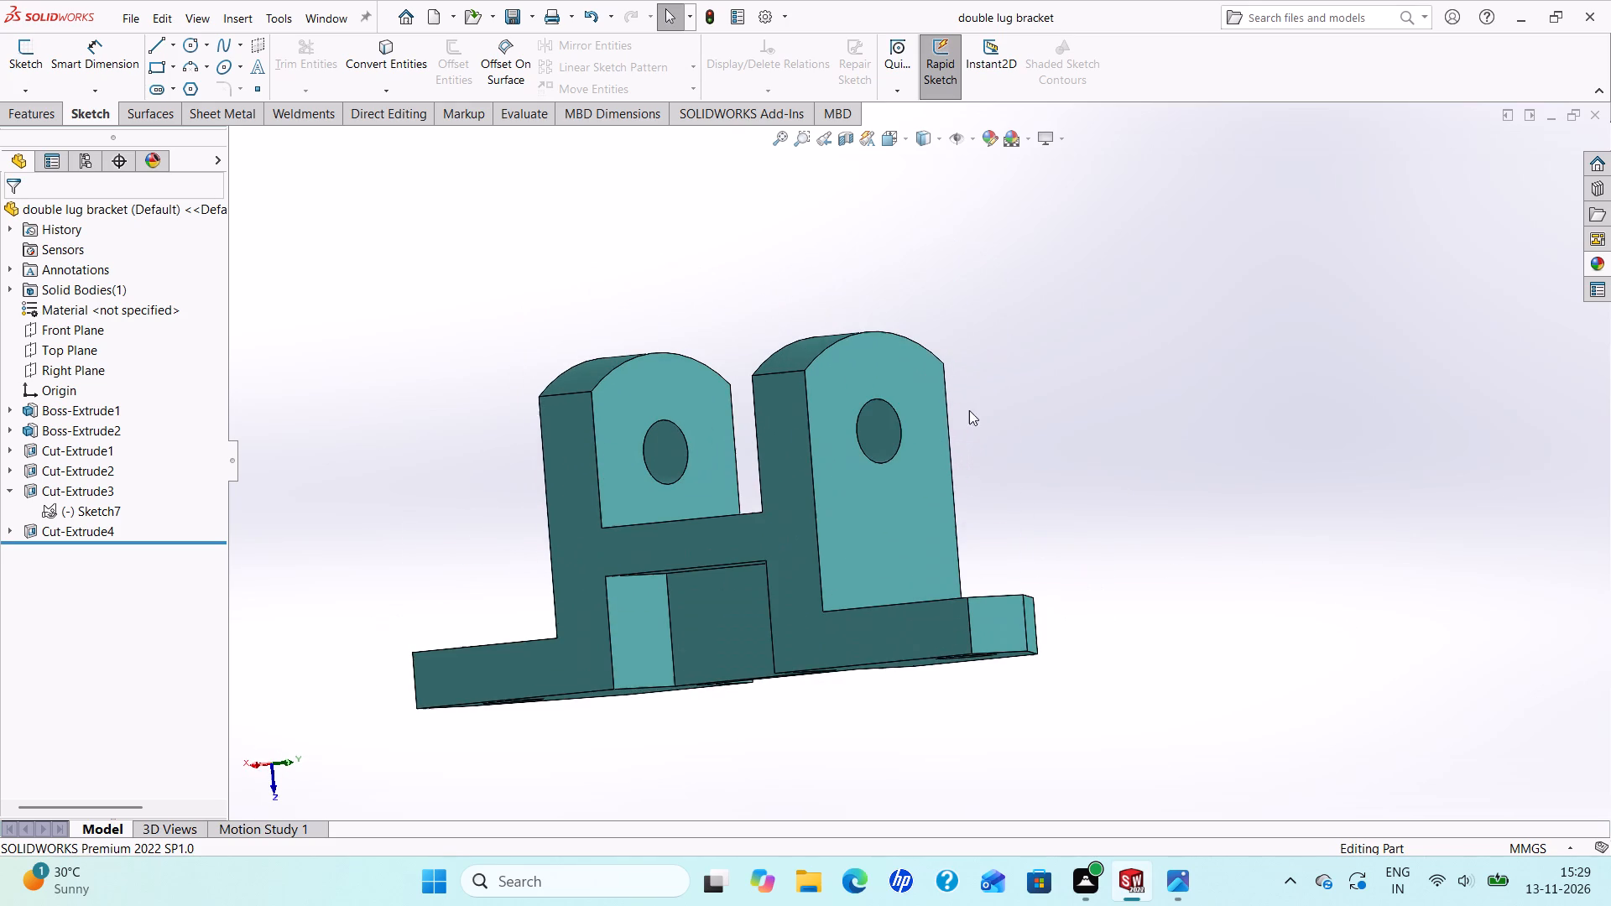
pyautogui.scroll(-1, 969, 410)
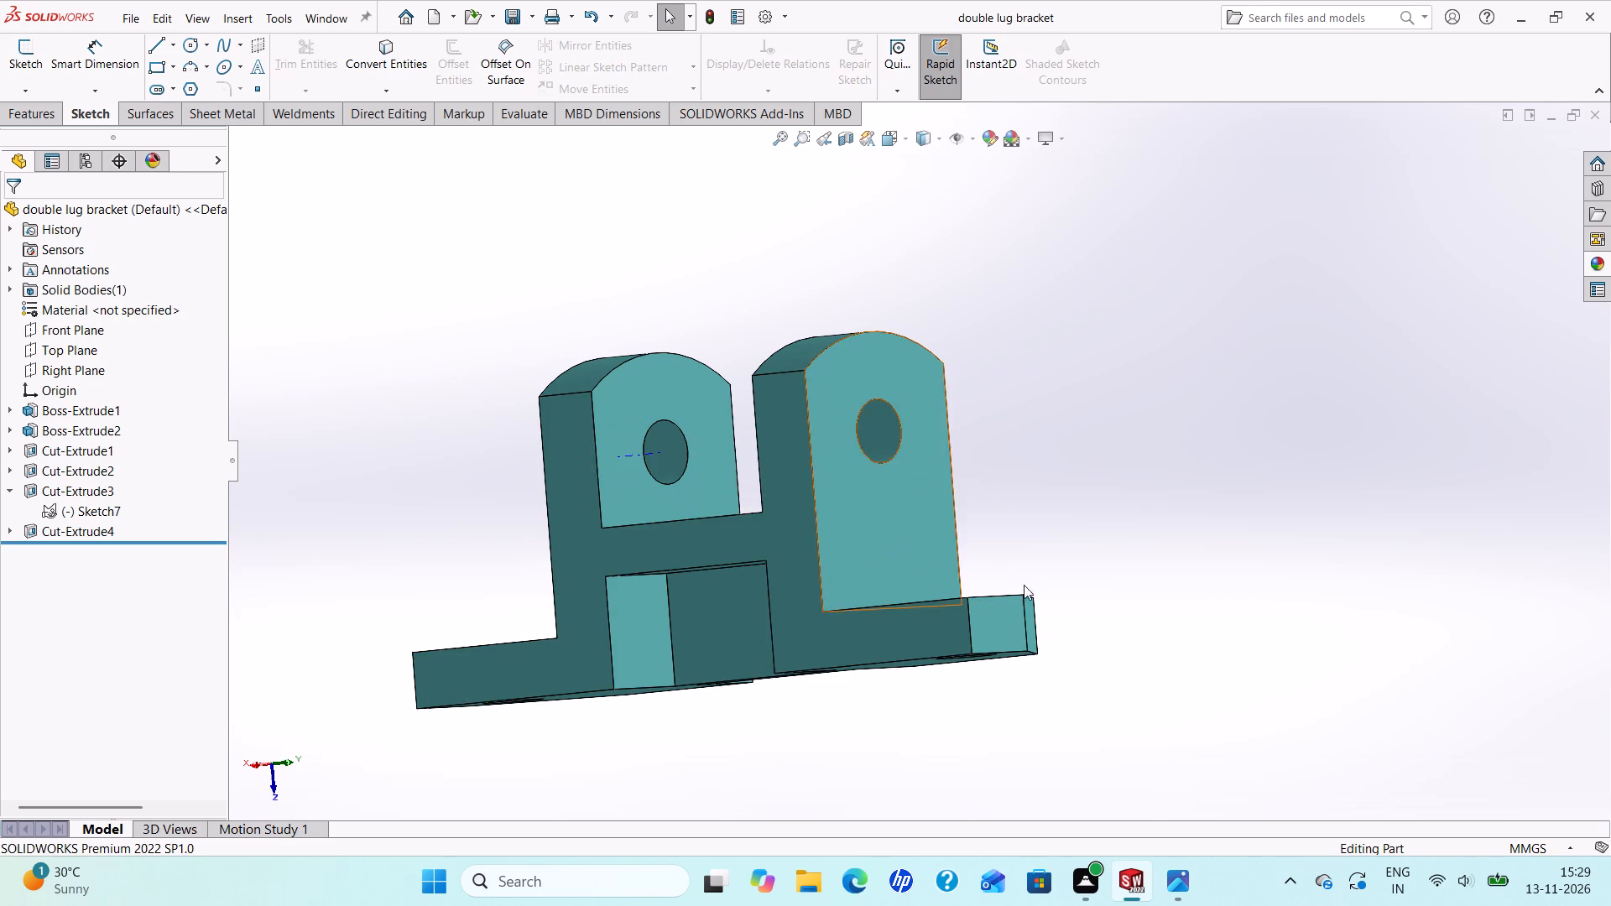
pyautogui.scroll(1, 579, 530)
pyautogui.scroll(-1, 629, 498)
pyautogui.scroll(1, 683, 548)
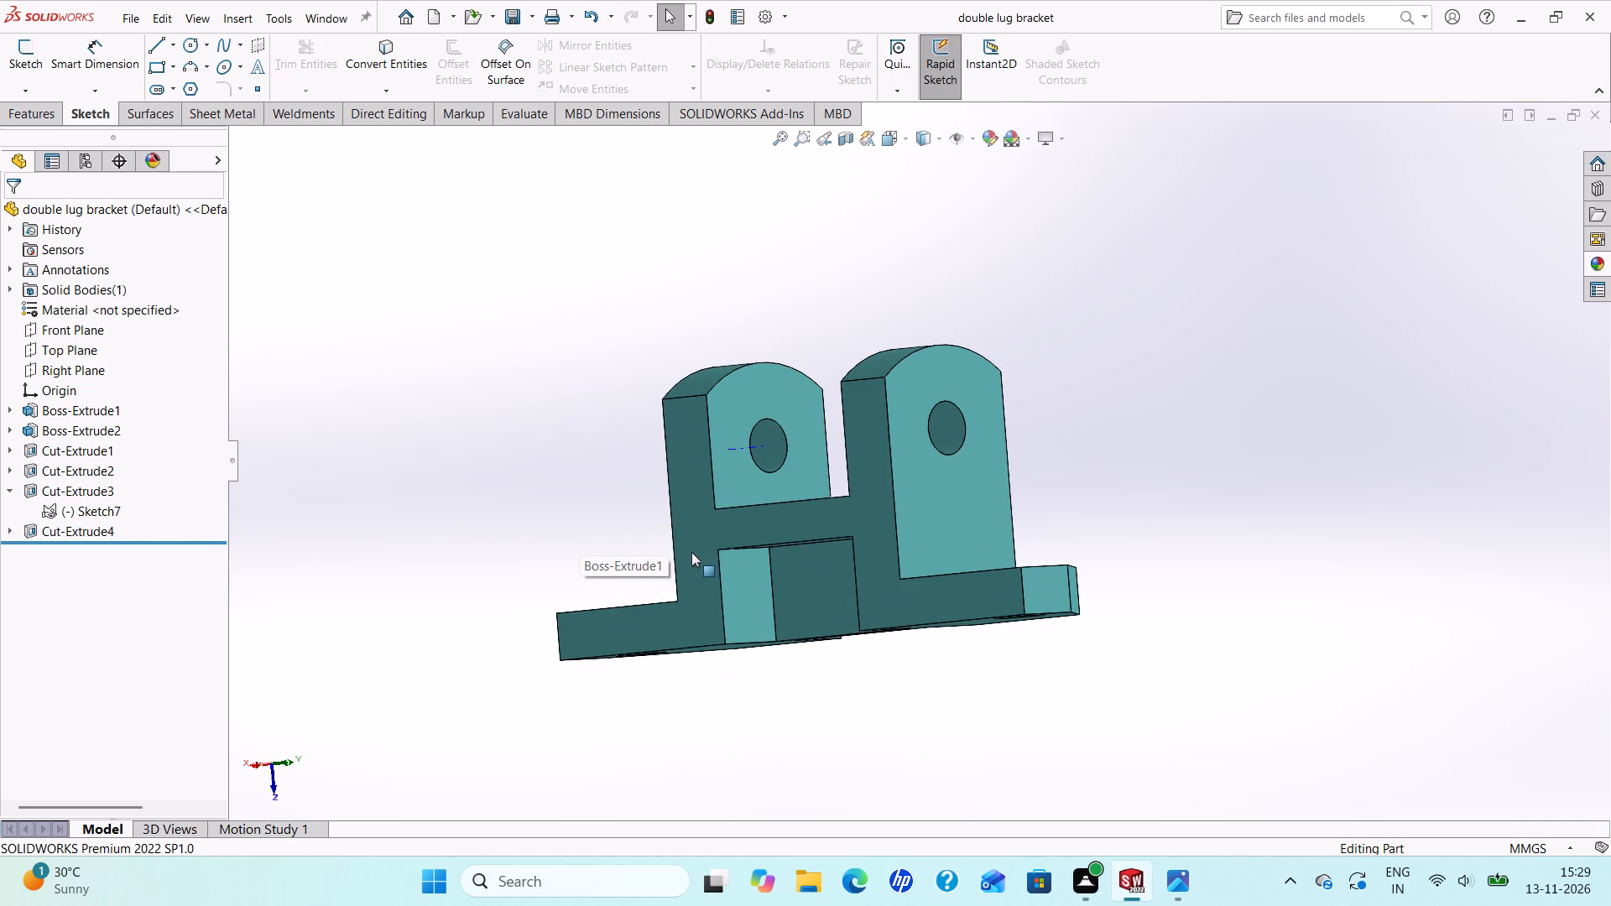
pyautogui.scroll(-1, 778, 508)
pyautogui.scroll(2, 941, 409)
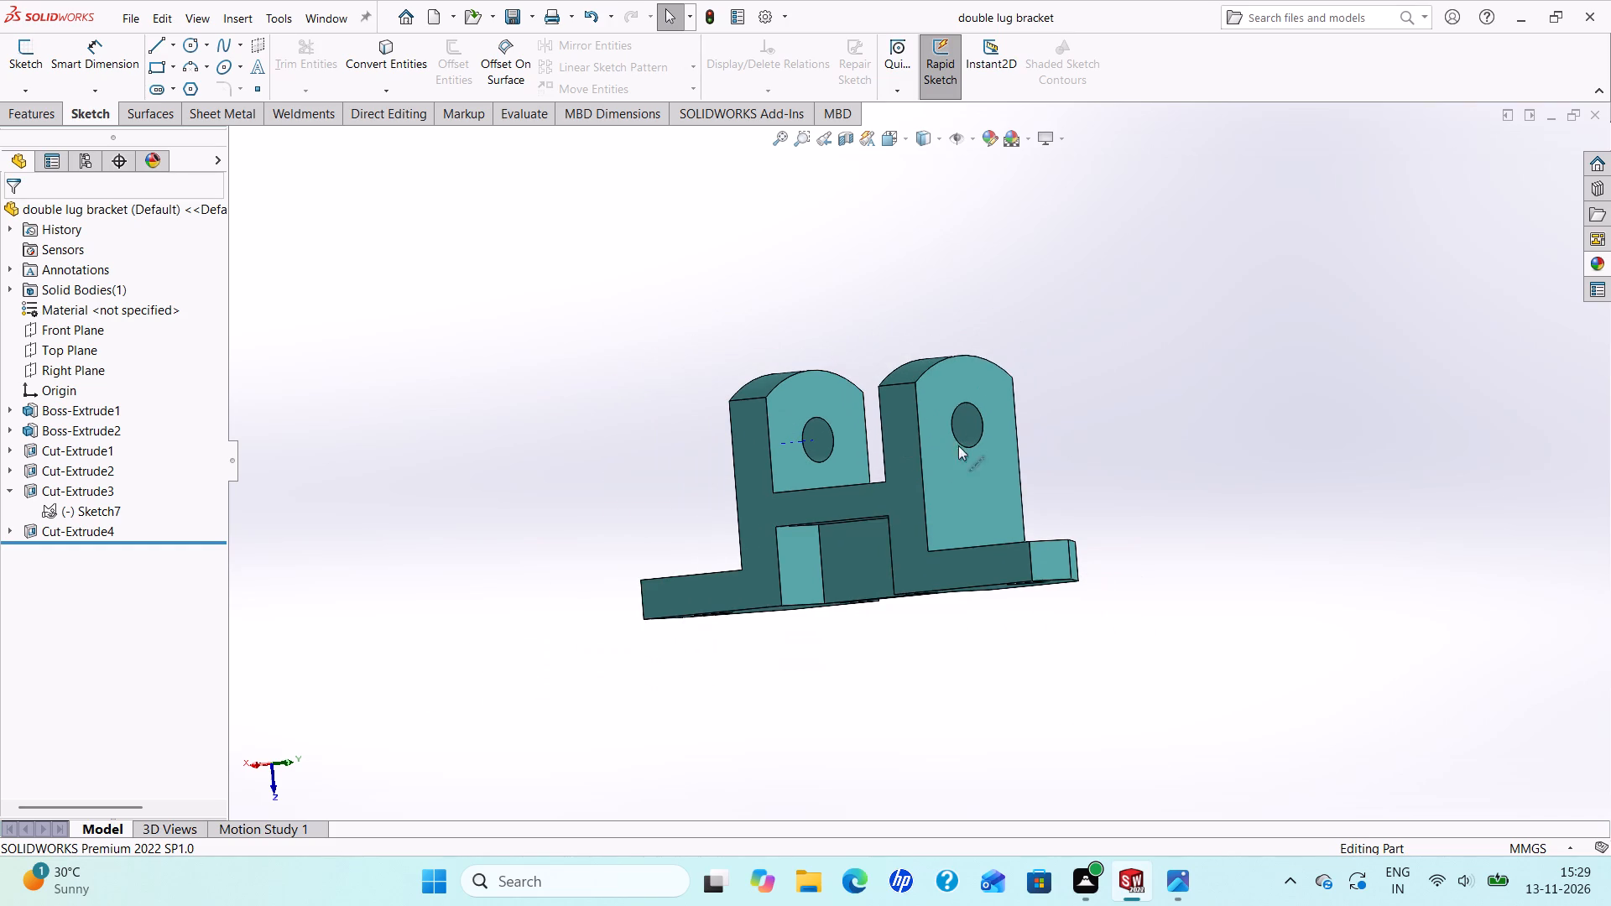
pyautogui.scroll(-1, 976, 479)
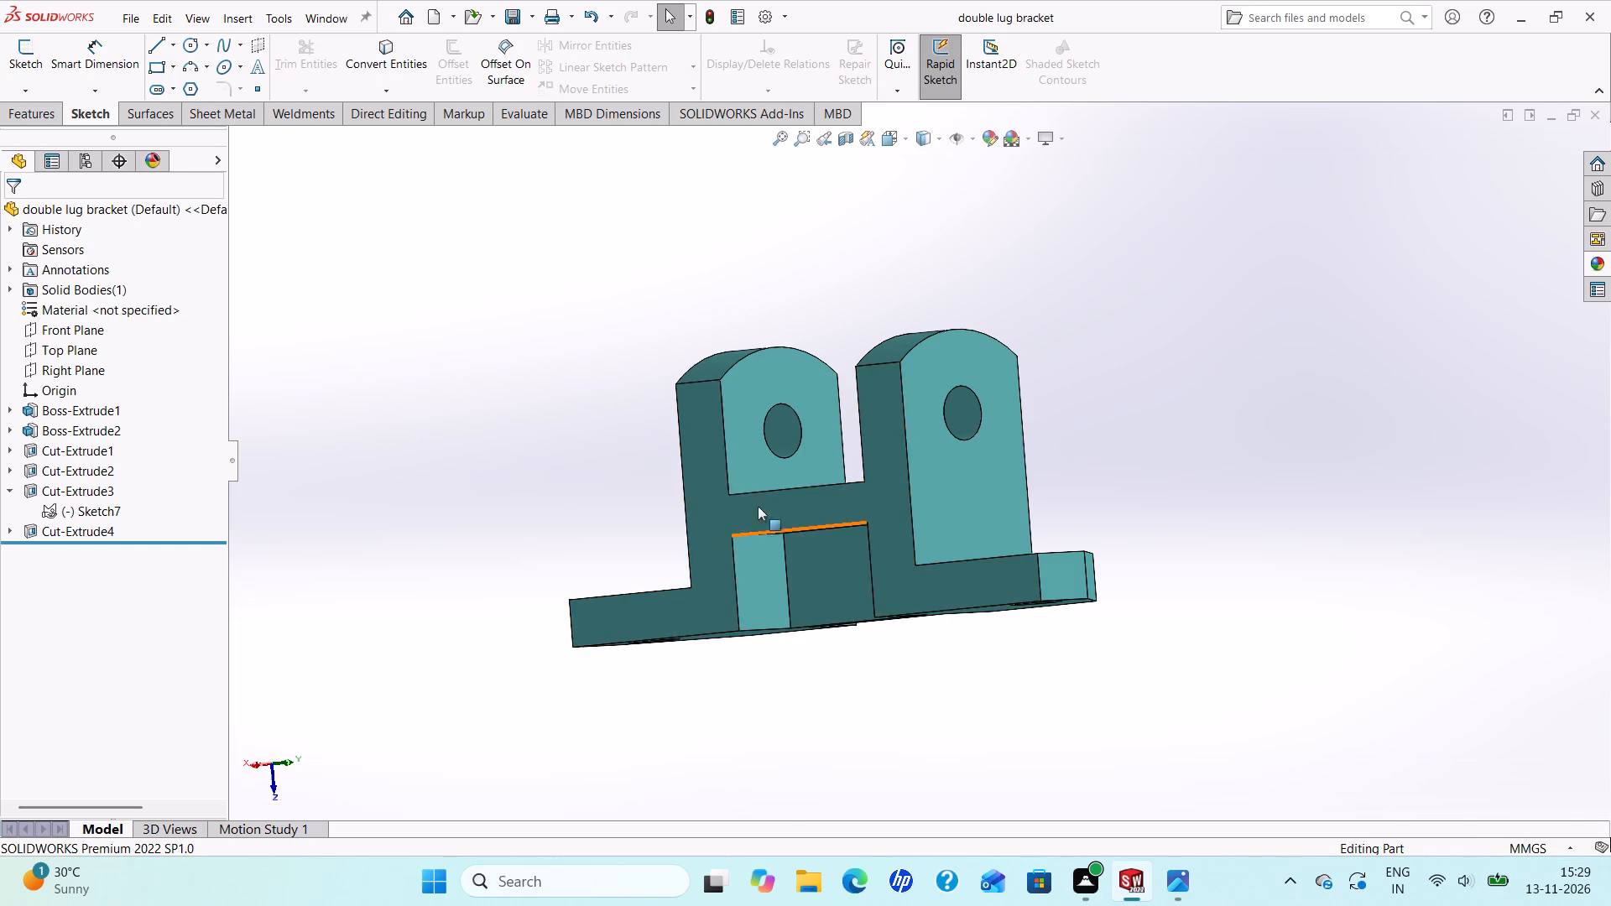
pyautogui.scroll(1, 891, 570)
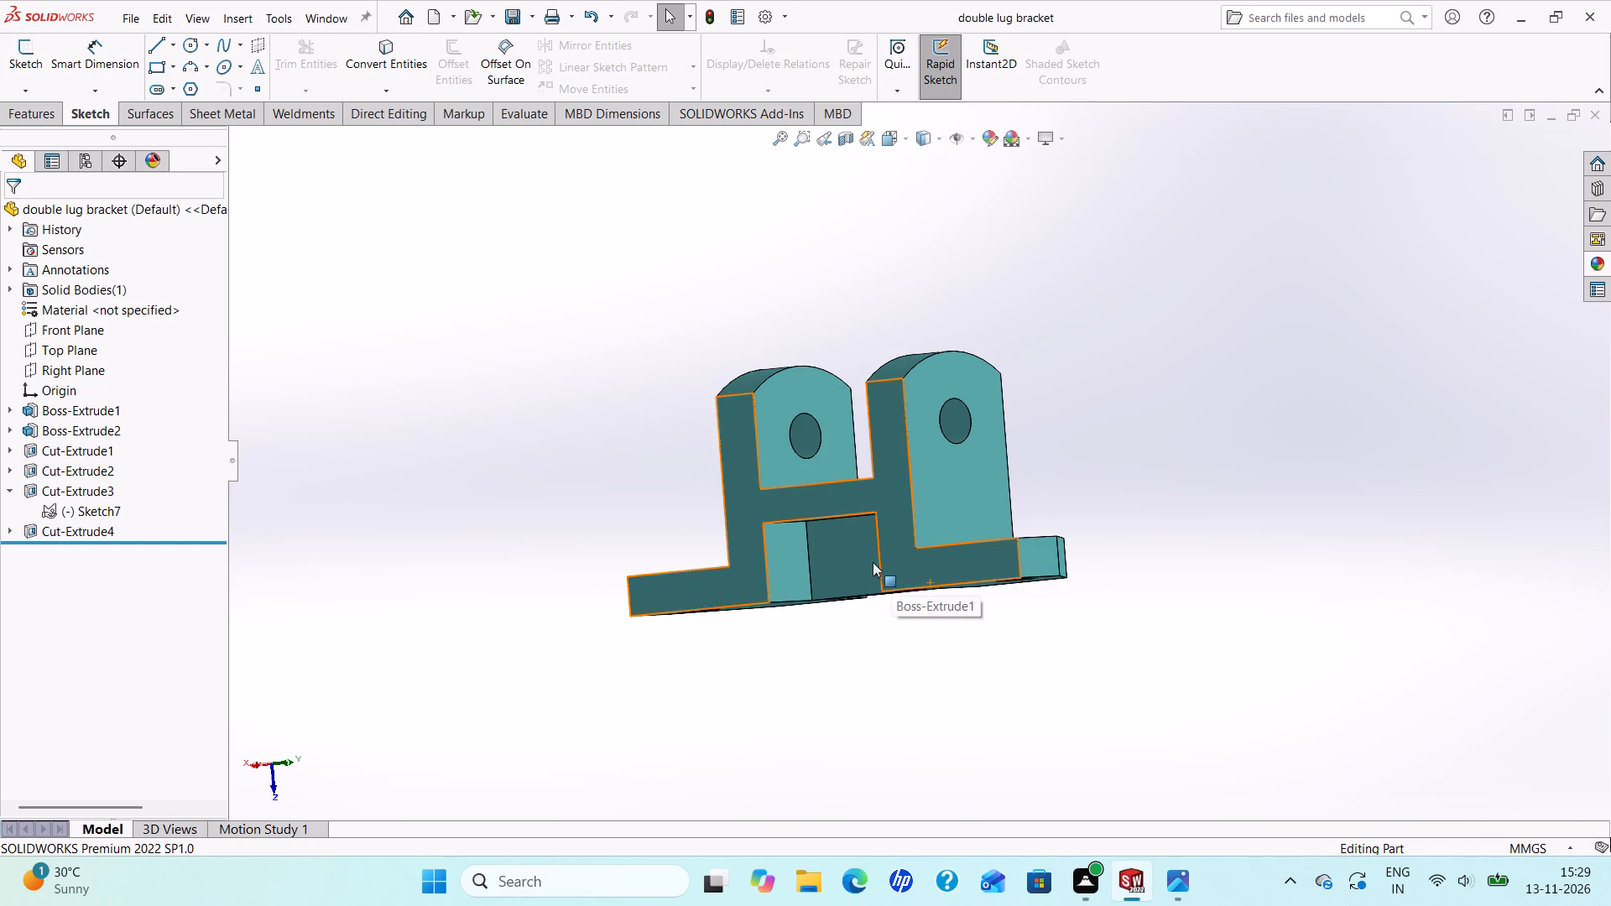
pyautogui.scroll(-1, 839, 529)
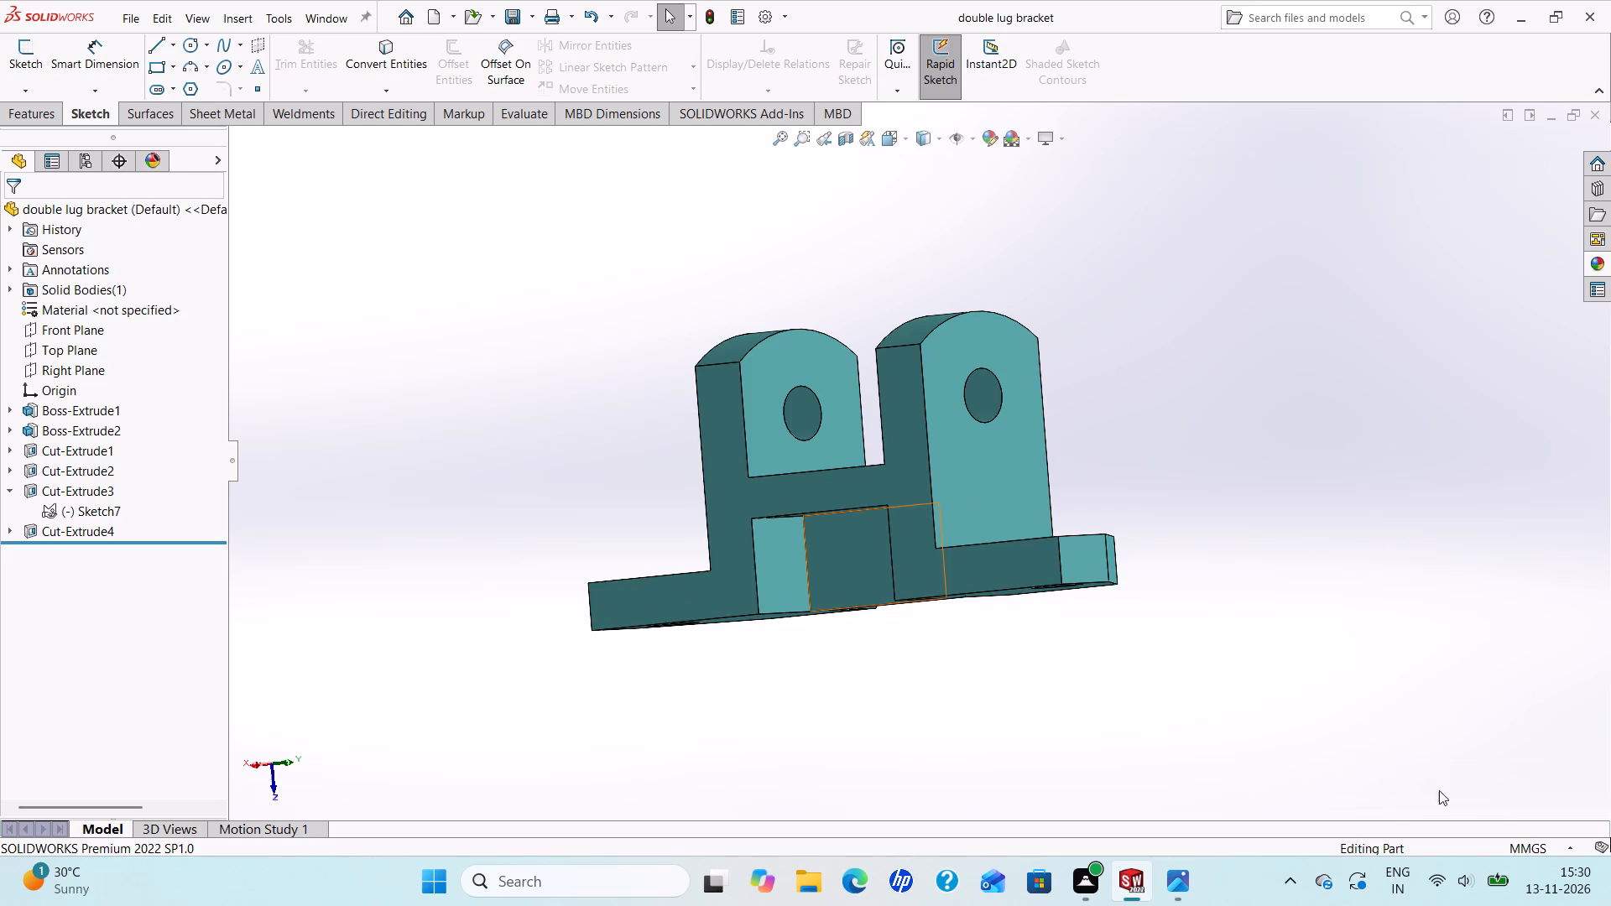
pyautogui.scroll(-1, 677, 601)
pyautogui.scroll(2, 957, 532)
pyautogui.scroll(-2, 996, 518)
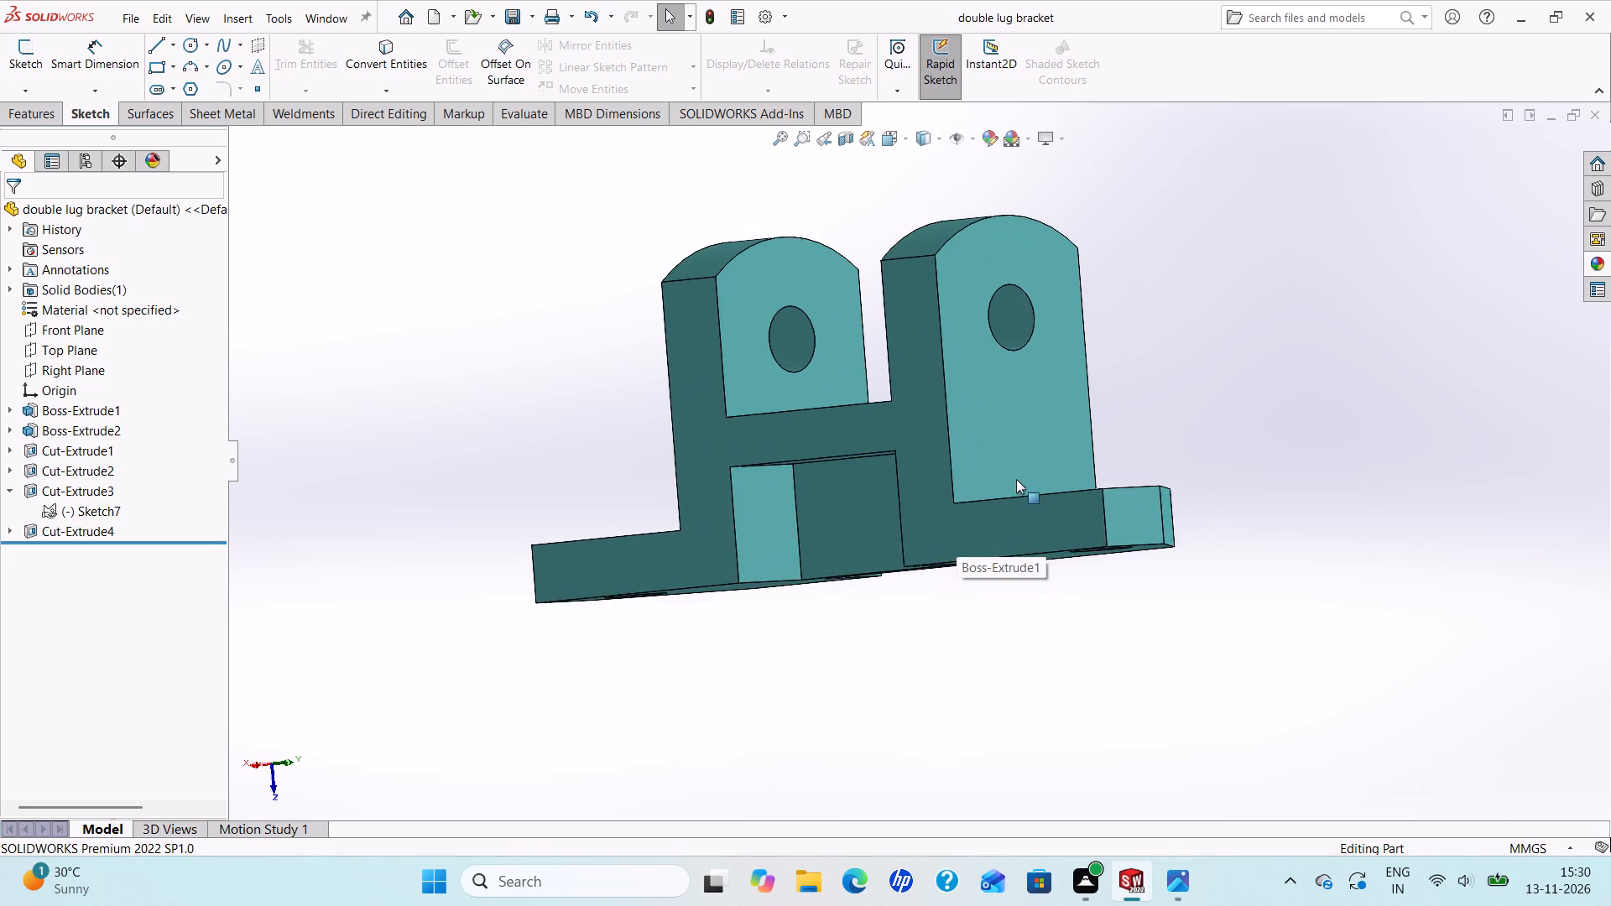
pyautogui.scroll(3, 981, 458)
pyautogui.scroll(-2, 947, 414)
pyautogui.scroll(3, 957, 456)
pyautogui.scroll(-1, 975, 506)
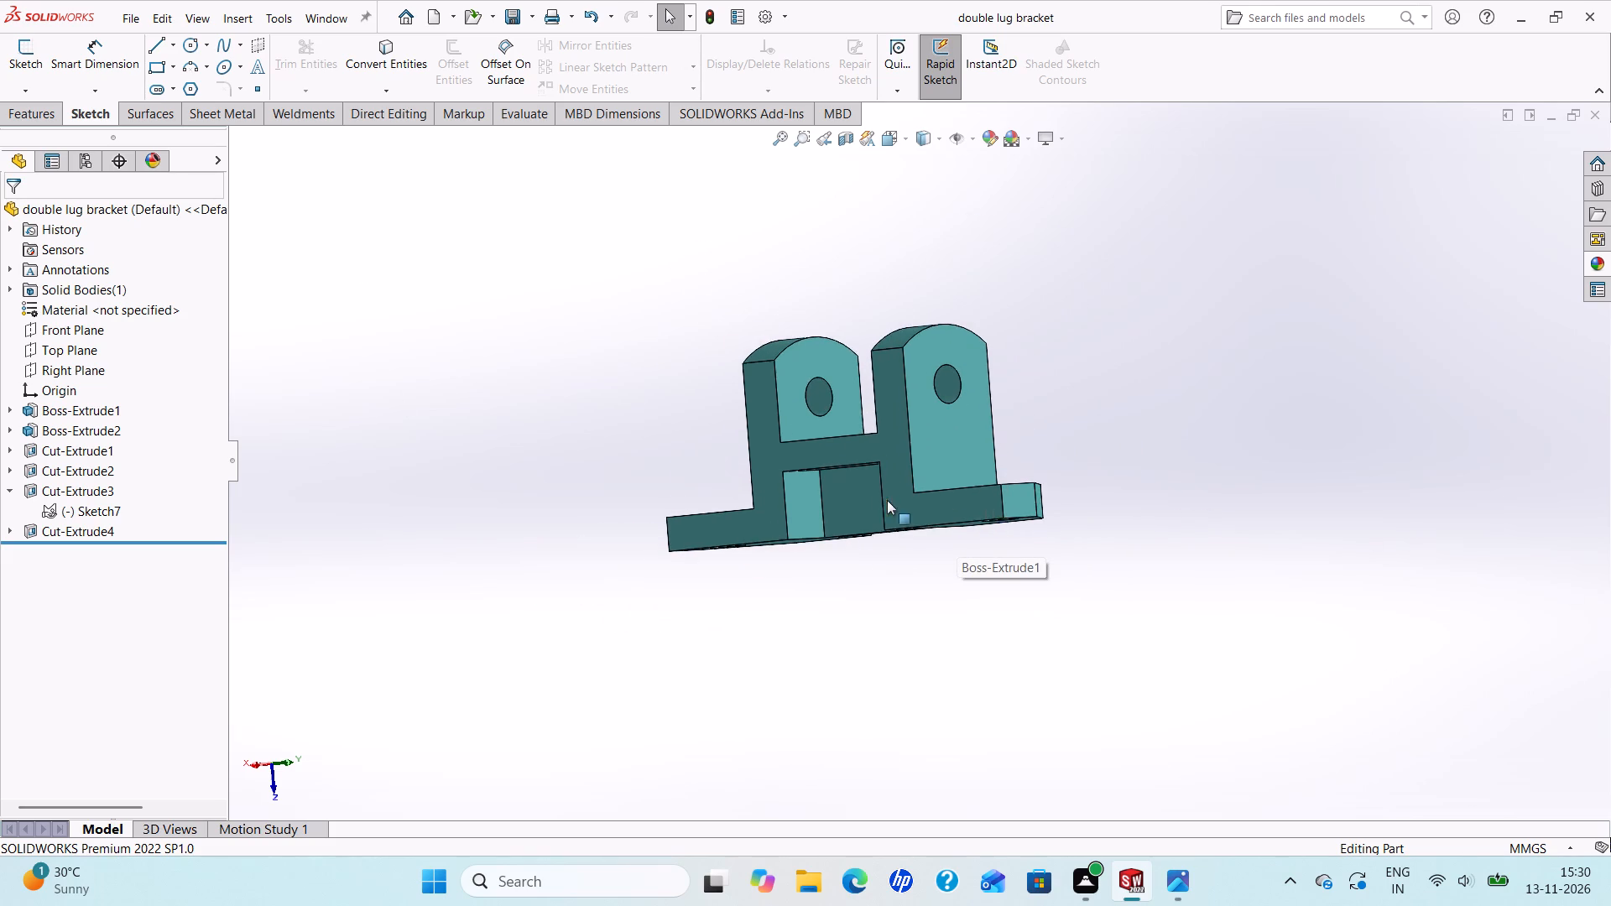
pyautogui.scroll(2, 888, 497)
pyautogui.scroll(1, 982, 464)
# Inspect the bracket from its base end round to the recessed front, checking lug holes, recess and base mounting holes.
pyautogui.moveTo(982, 464); pyautogui.dragTo(573, 495, button='middle')
pyautogui.scroll(-3, 706, 494)
pyautogui.scroll(1, 990, 513)
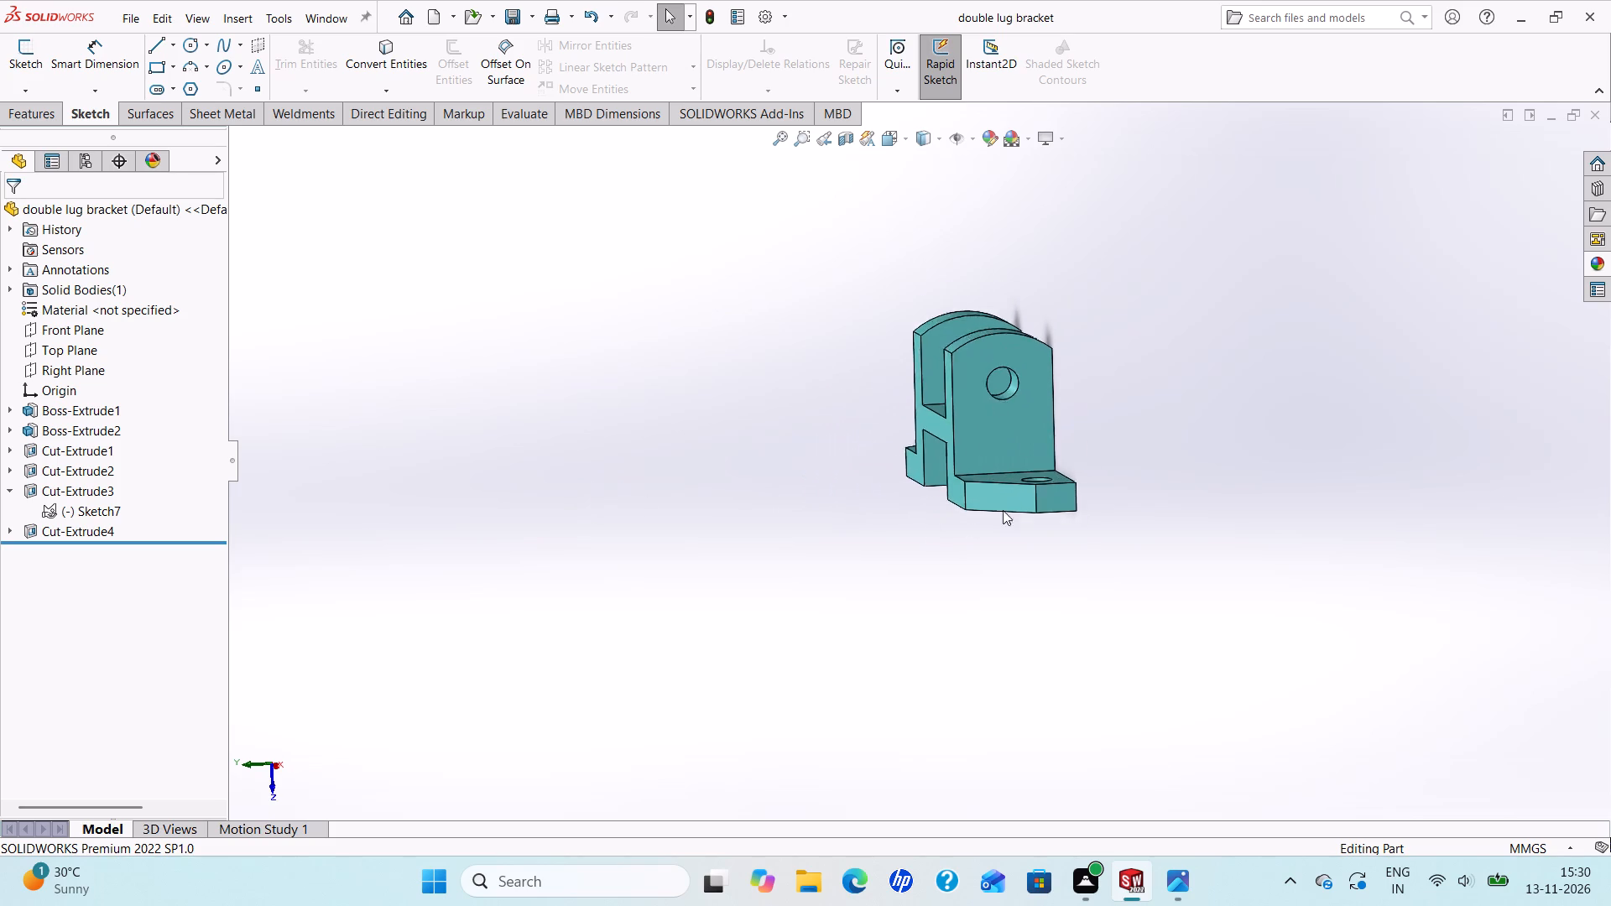
pyautogui.scroll(2, 1003, 510)
pyautogui.scroll(-2, 1070, 461)
pyautogui.scroll(-3, 956, 370)
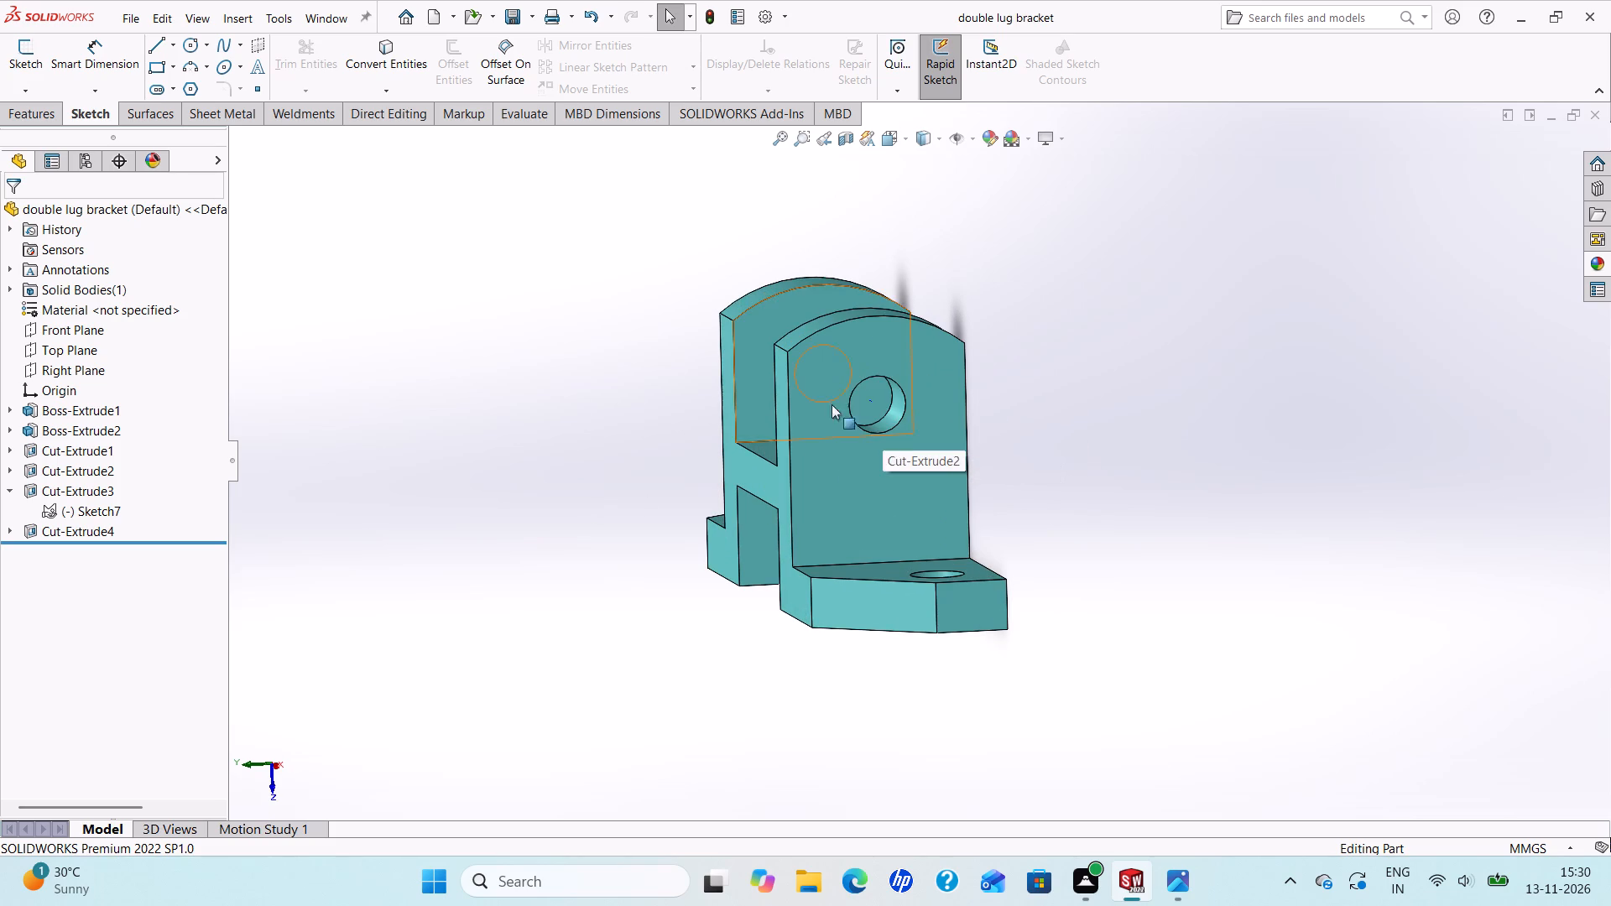
pyautogui.scroll(-1, 732, 417)
pyautogui.scroll(2, 746, 431)
pyautogui.moveTo(761, 454); pyautogui.dragTo(777, 452, button='middle')
pyautogui.scroll(1, 761, 454)
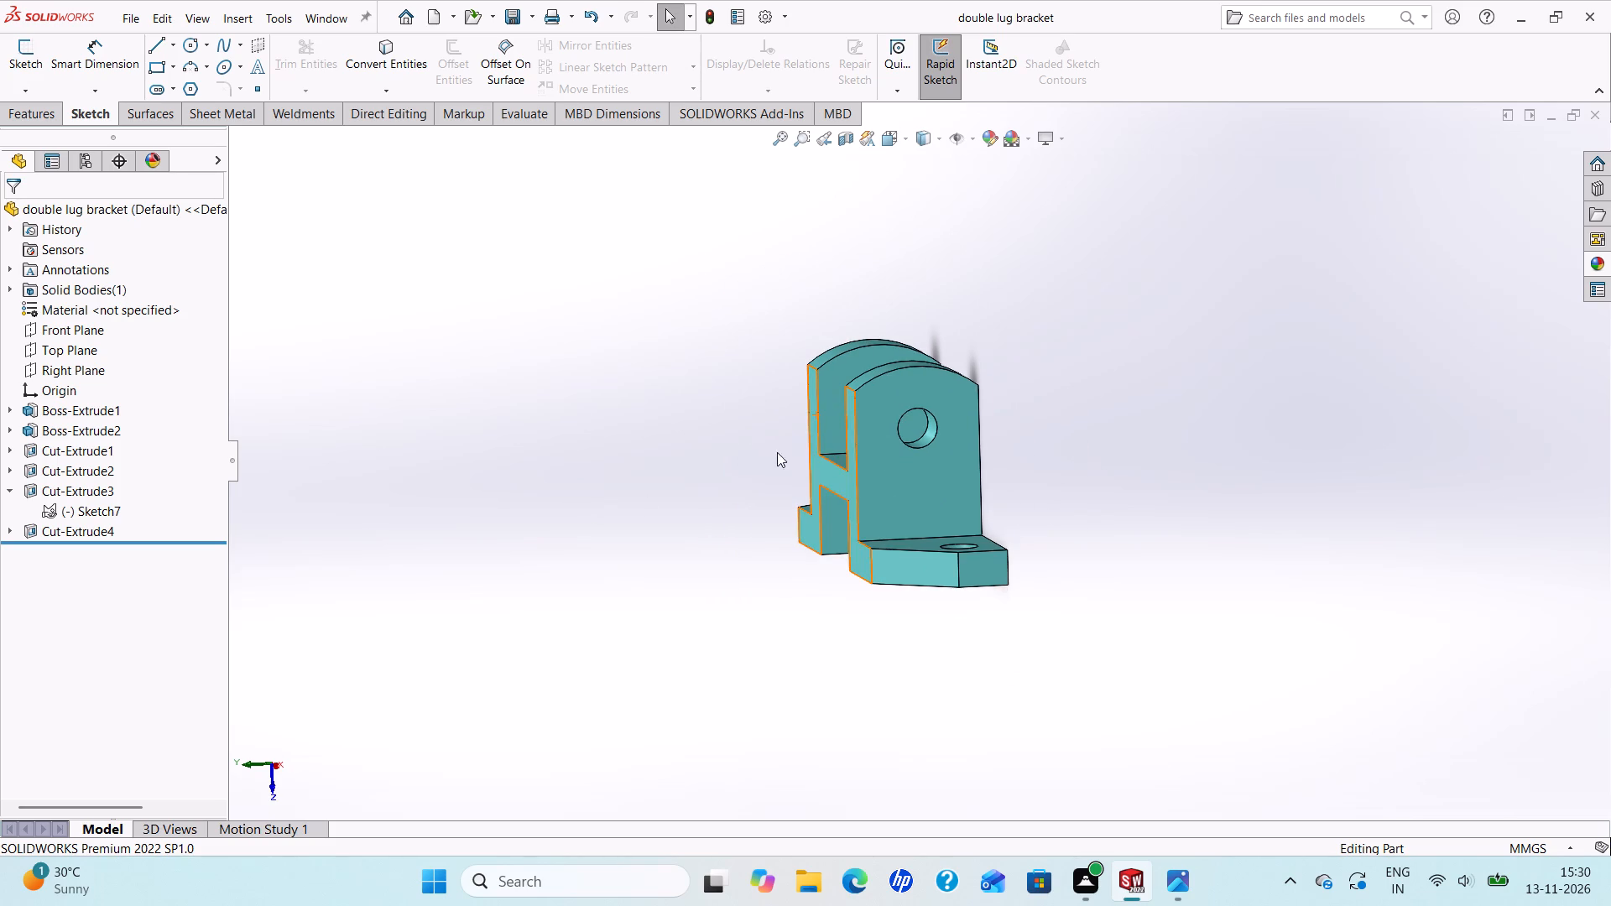
pyautogui.moveTo(777, 452); pyautogui.dragTo(937, 487, button='middle')
pyautogui.moveTo(837, 476); pyautogui.dragTo(995, 496, button='middle')
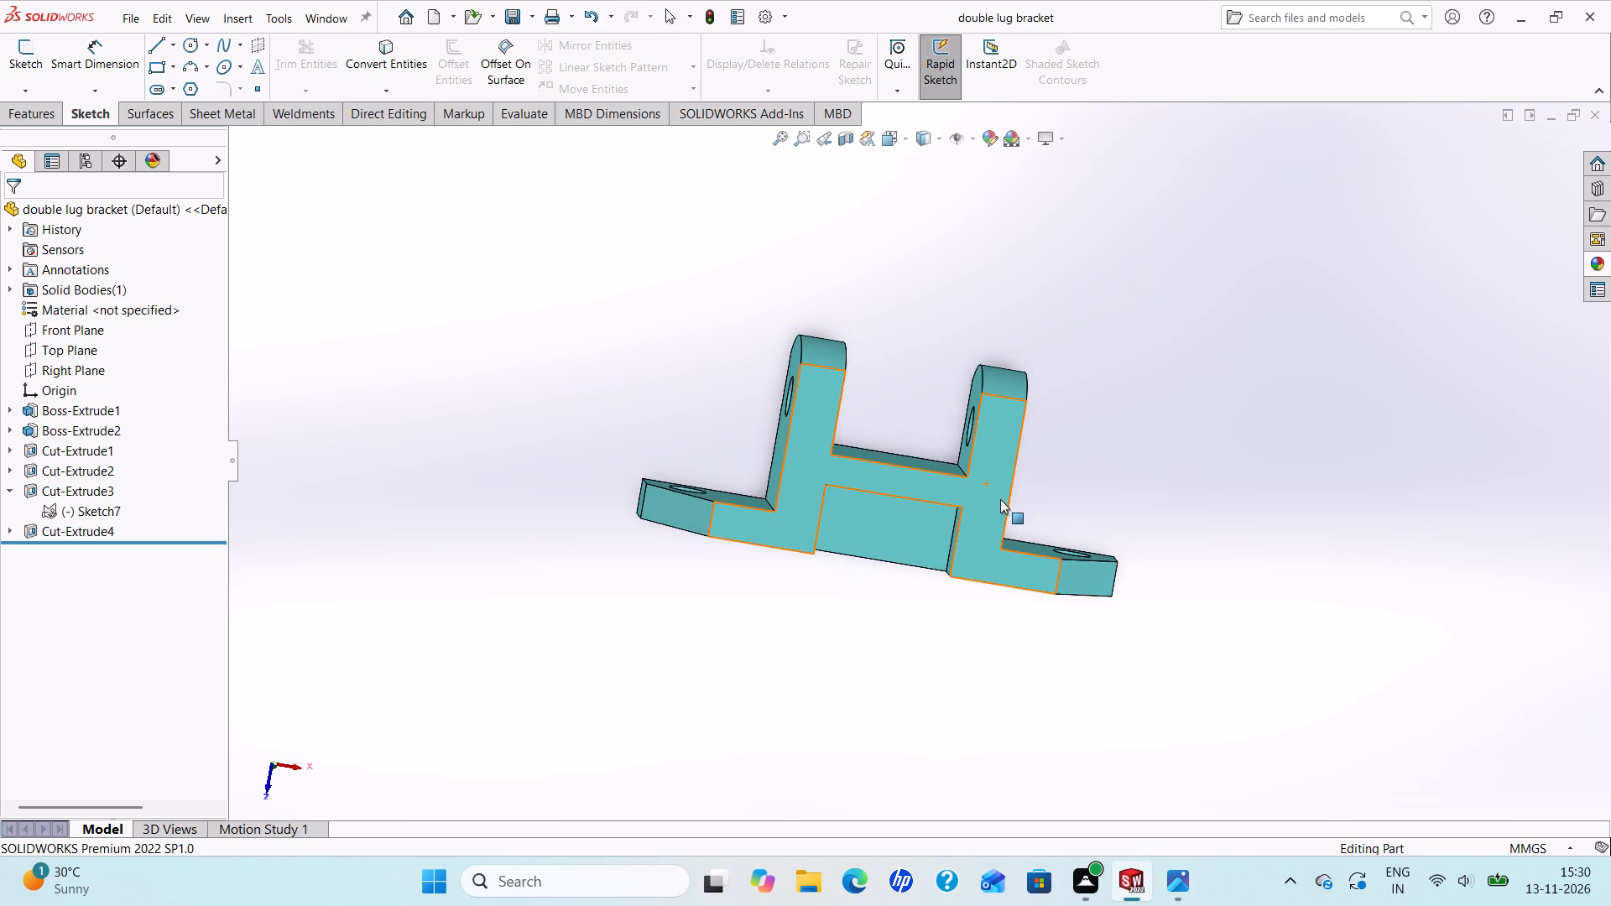
pyautogui.scroll(-1, 999, 499)
pyautogui.moveTo(877, 476); pyautogui.dragTo(813, 479, button='middle')
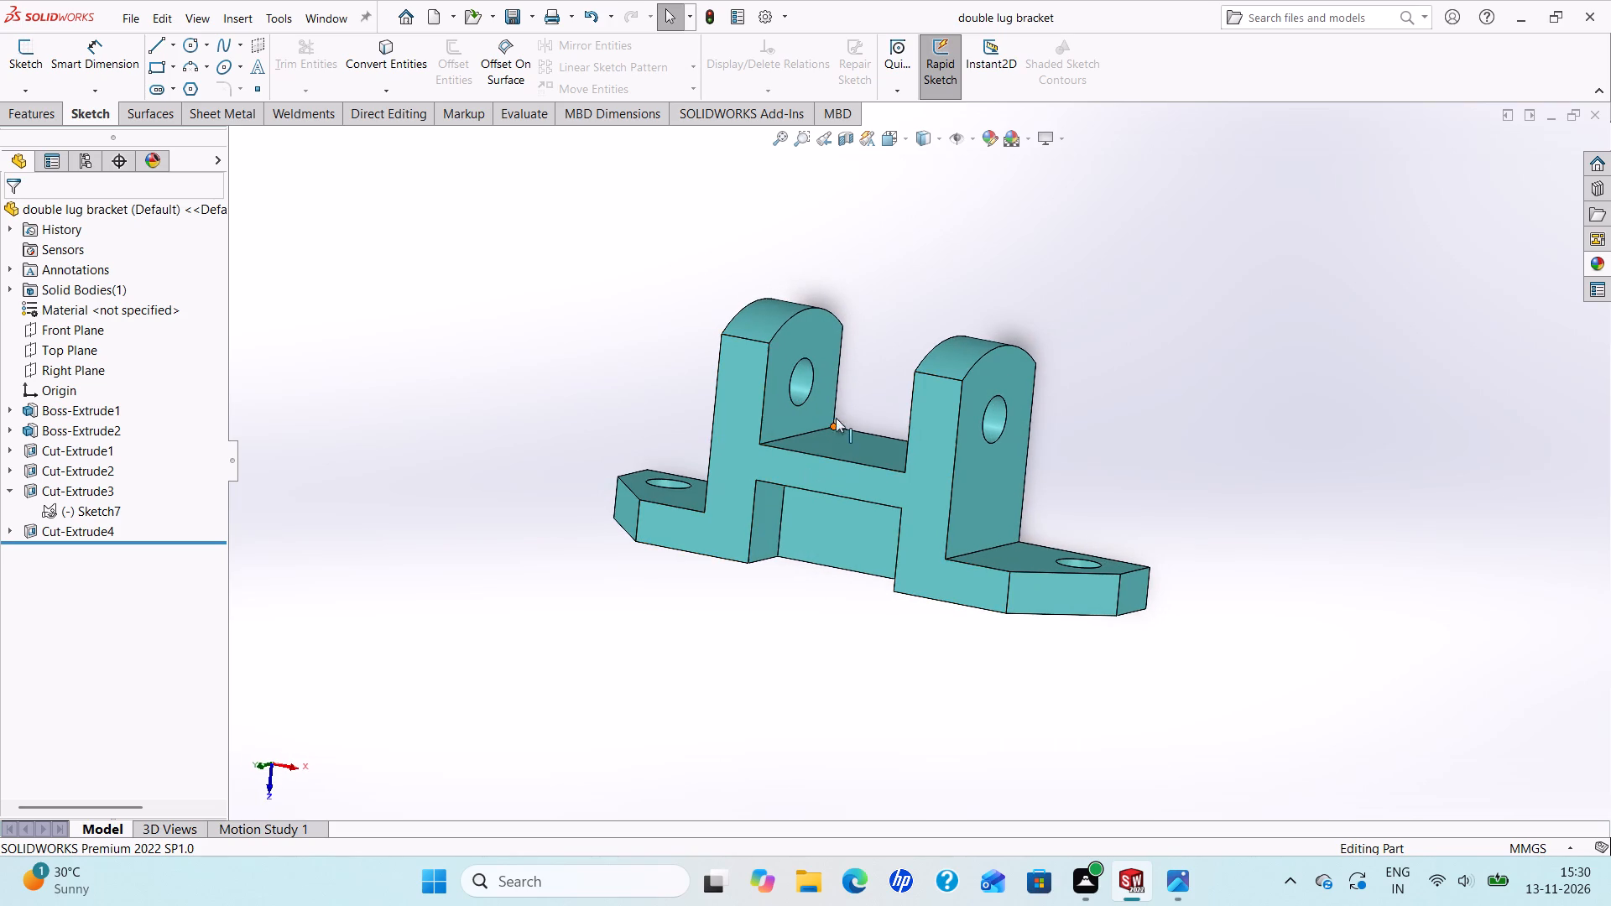
pyautogui.scroll(-1, 862, 435)
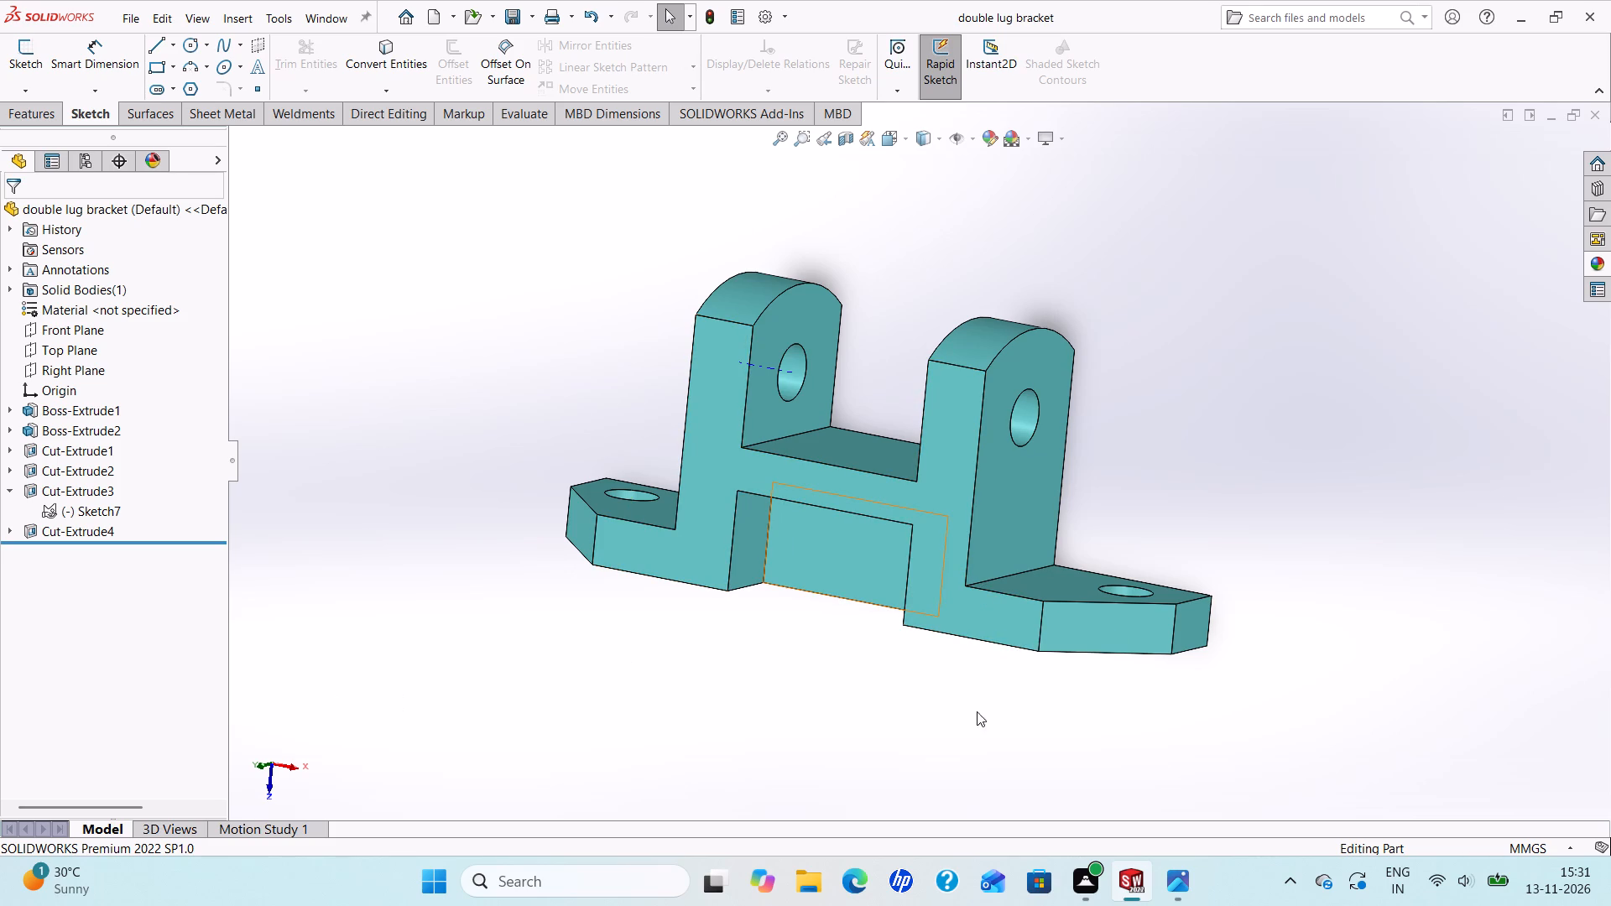
pyautogui.scroll(-1, 922, 556)
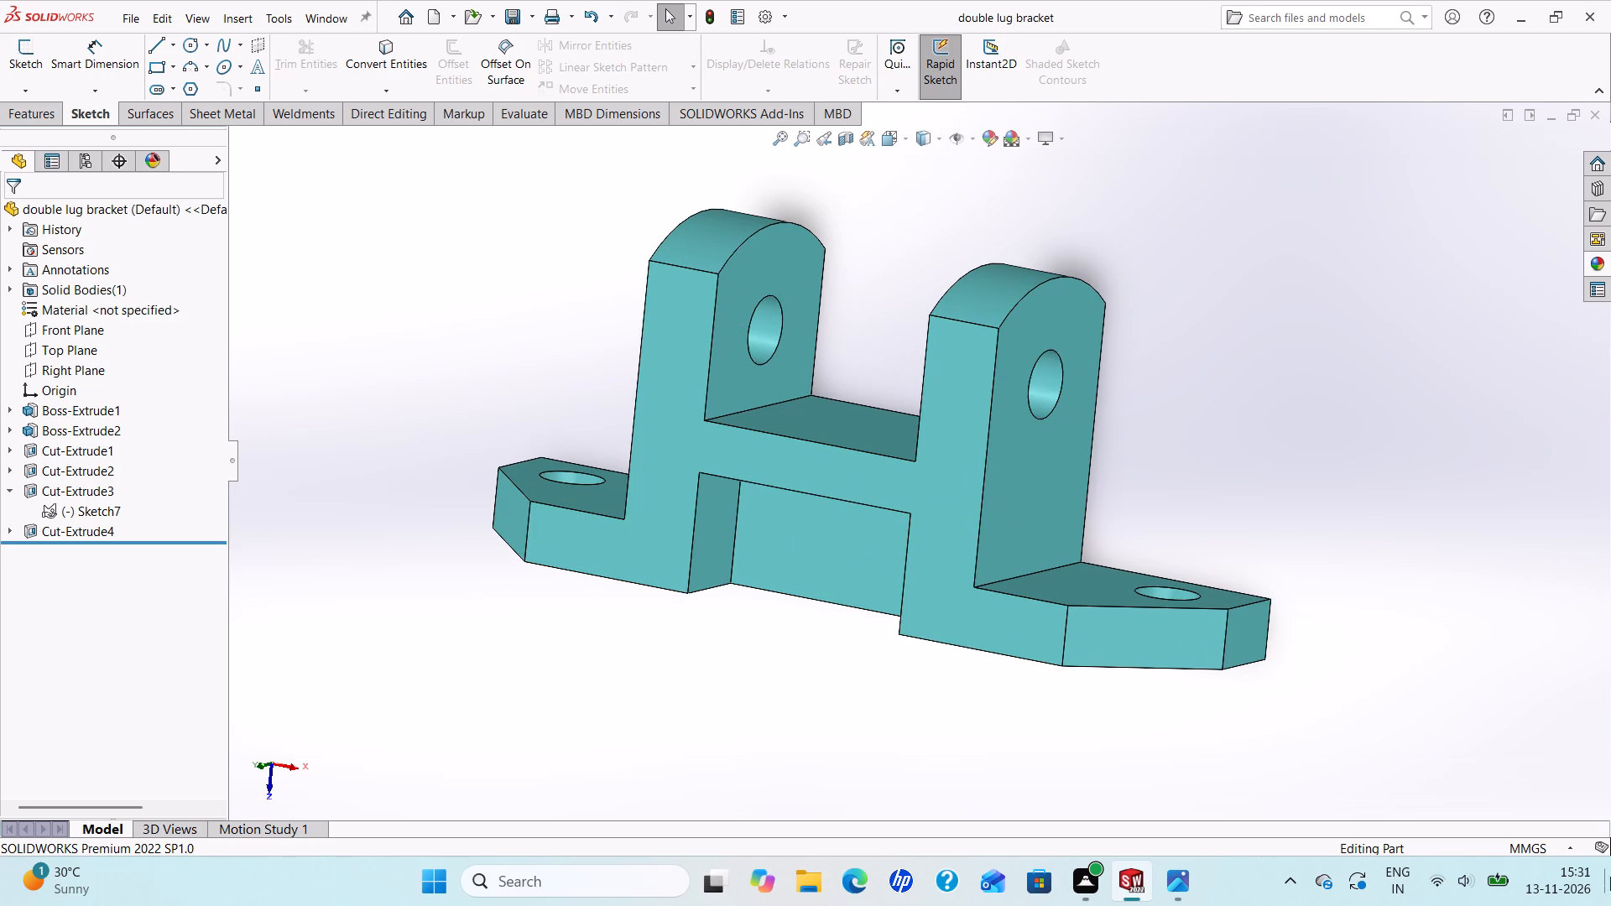
# Examine the recessed front up close and the long side opposite it, including the underside edges of the base.
pyautogui.scroll(2, 149, 871)
pyautogui.scroll(-1, 1597, 905)
pyautogui.scroll(1, 1026, 532)
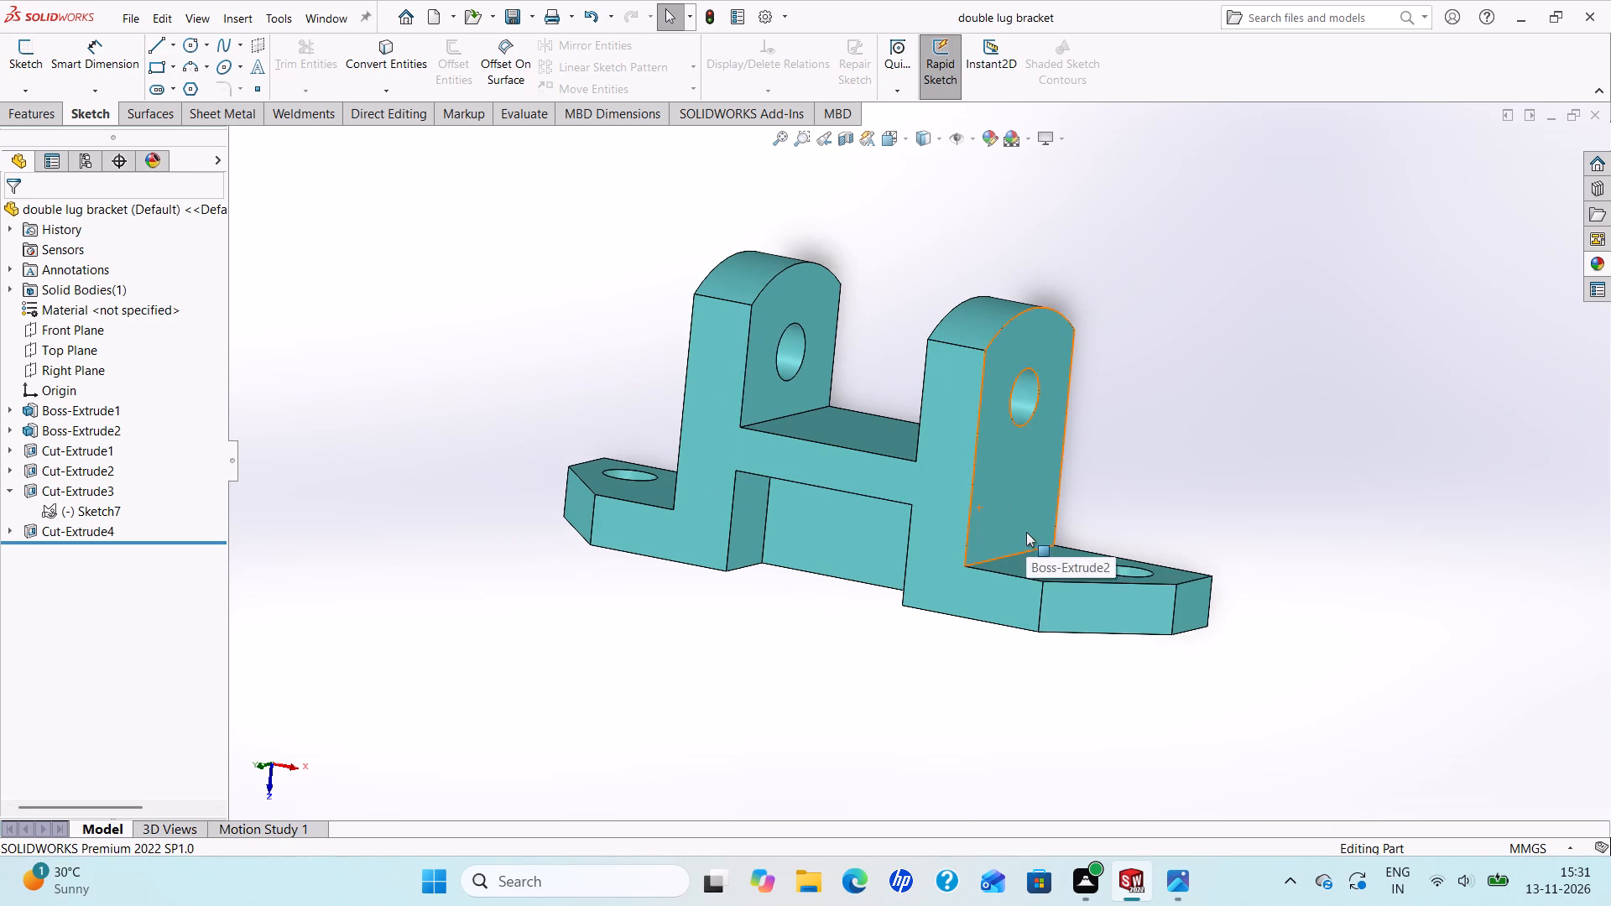
pyautogui.scroll(-2, 791, 399)
pyautogui.scroll(2, 984, 496)
pyautogui.scroll(-1, 1034, 528)
pyautogui.scroll(2, 1043, 533)
pyautogui.scroll(-2, 1044, 535)
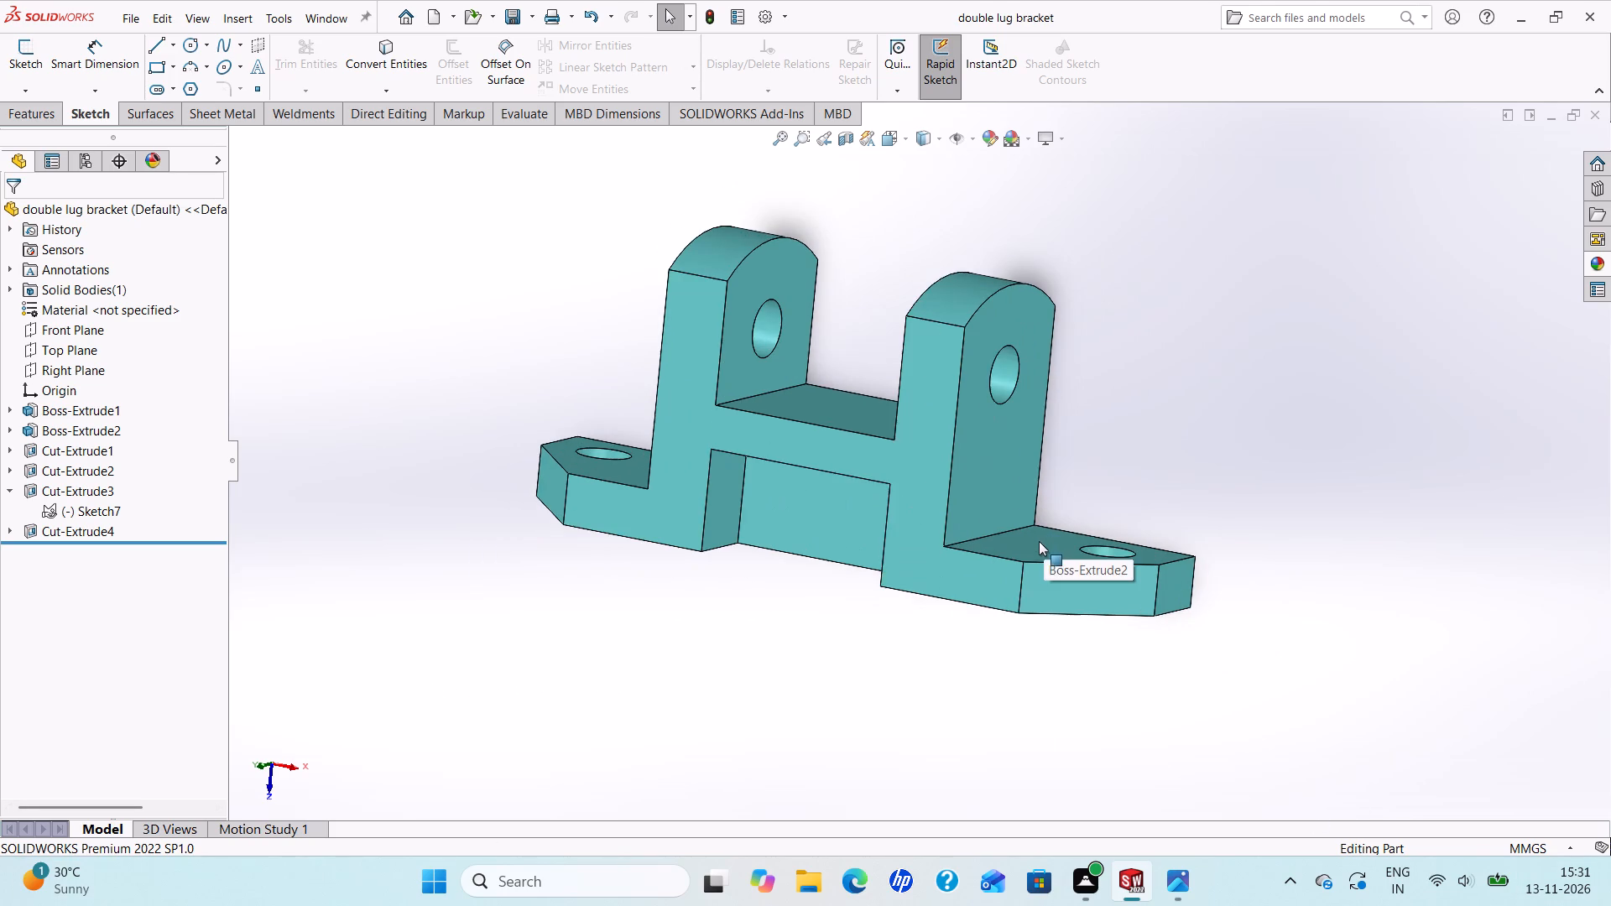
pyautogui.moveTo(1004, 538); pyautogui.dragTo(721, 524, button='middle')
pyautogui.scroll(-1, 721, 524)
pyautogui.scroll(1, 721, 524)
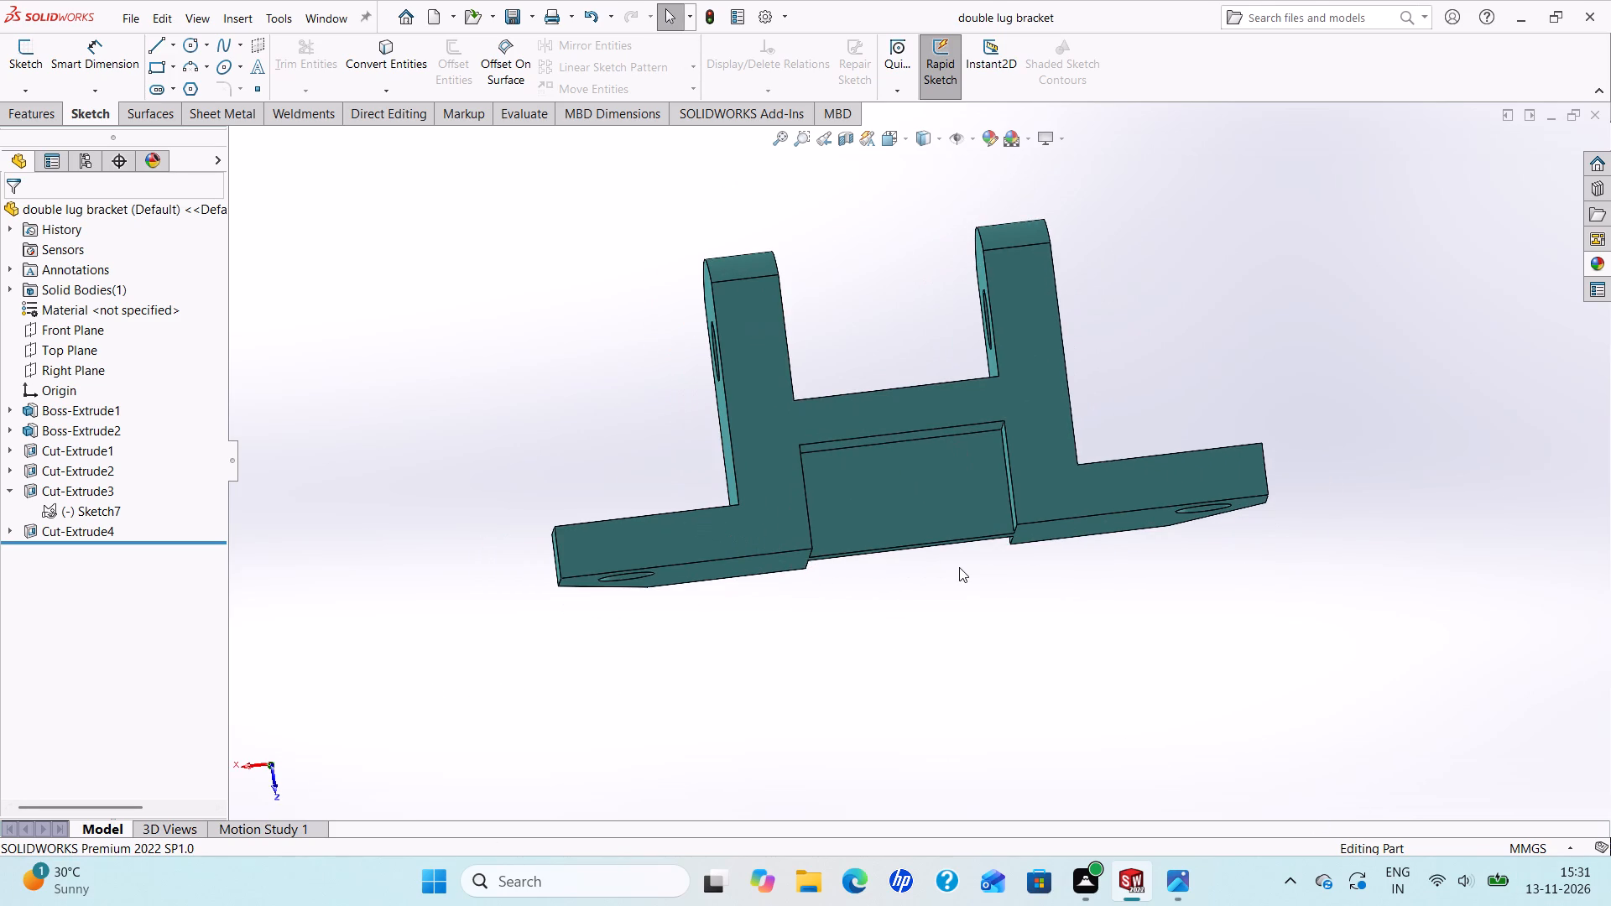
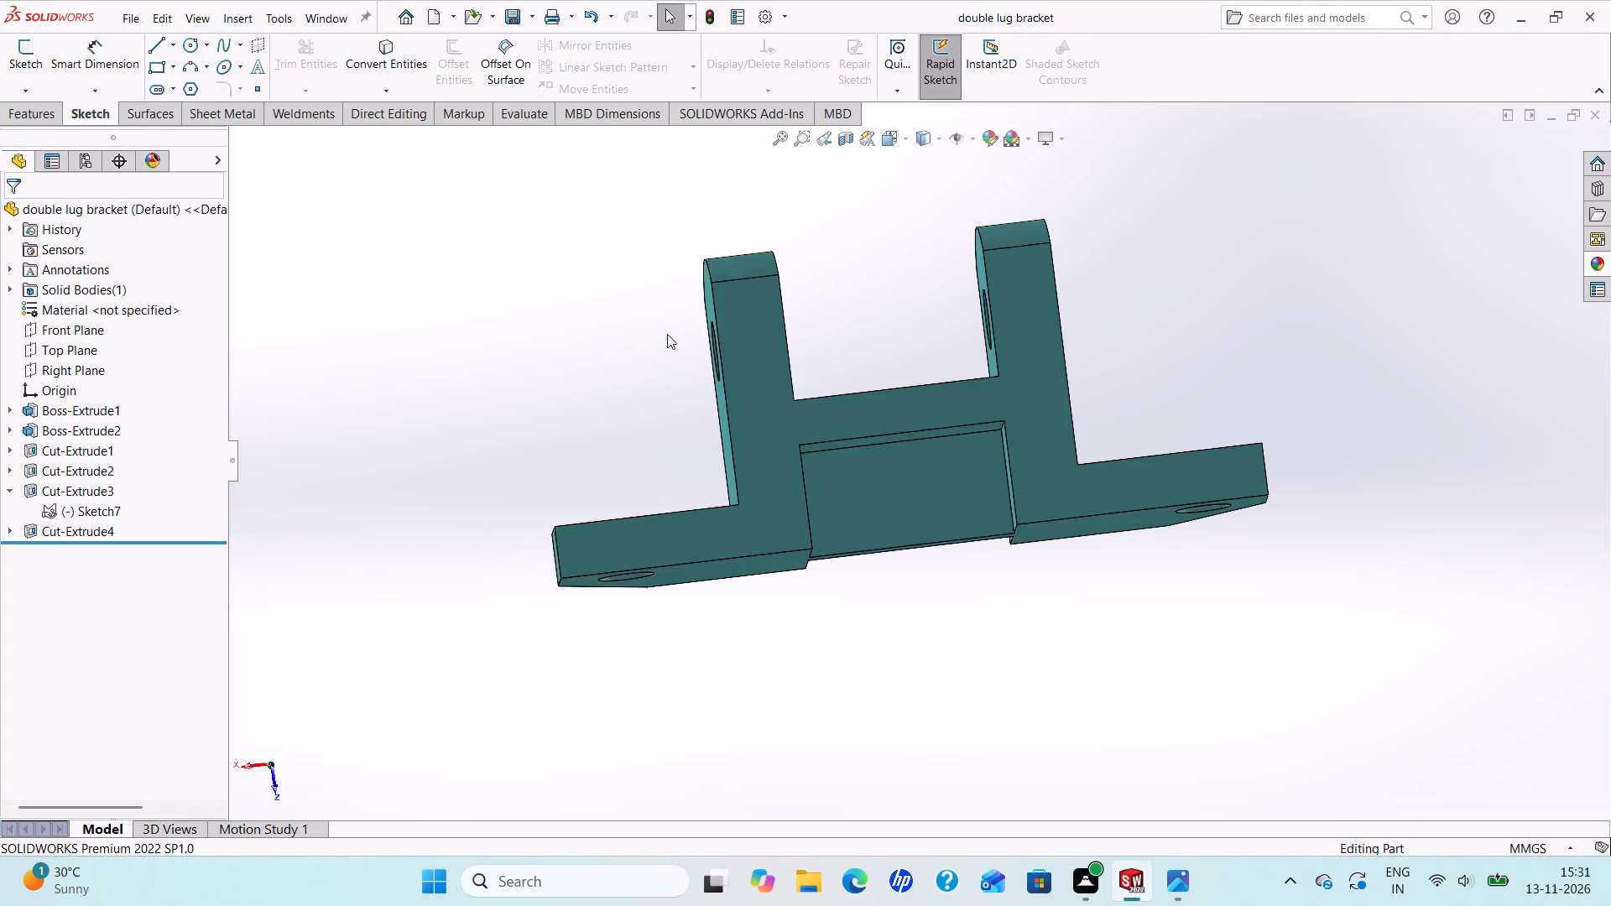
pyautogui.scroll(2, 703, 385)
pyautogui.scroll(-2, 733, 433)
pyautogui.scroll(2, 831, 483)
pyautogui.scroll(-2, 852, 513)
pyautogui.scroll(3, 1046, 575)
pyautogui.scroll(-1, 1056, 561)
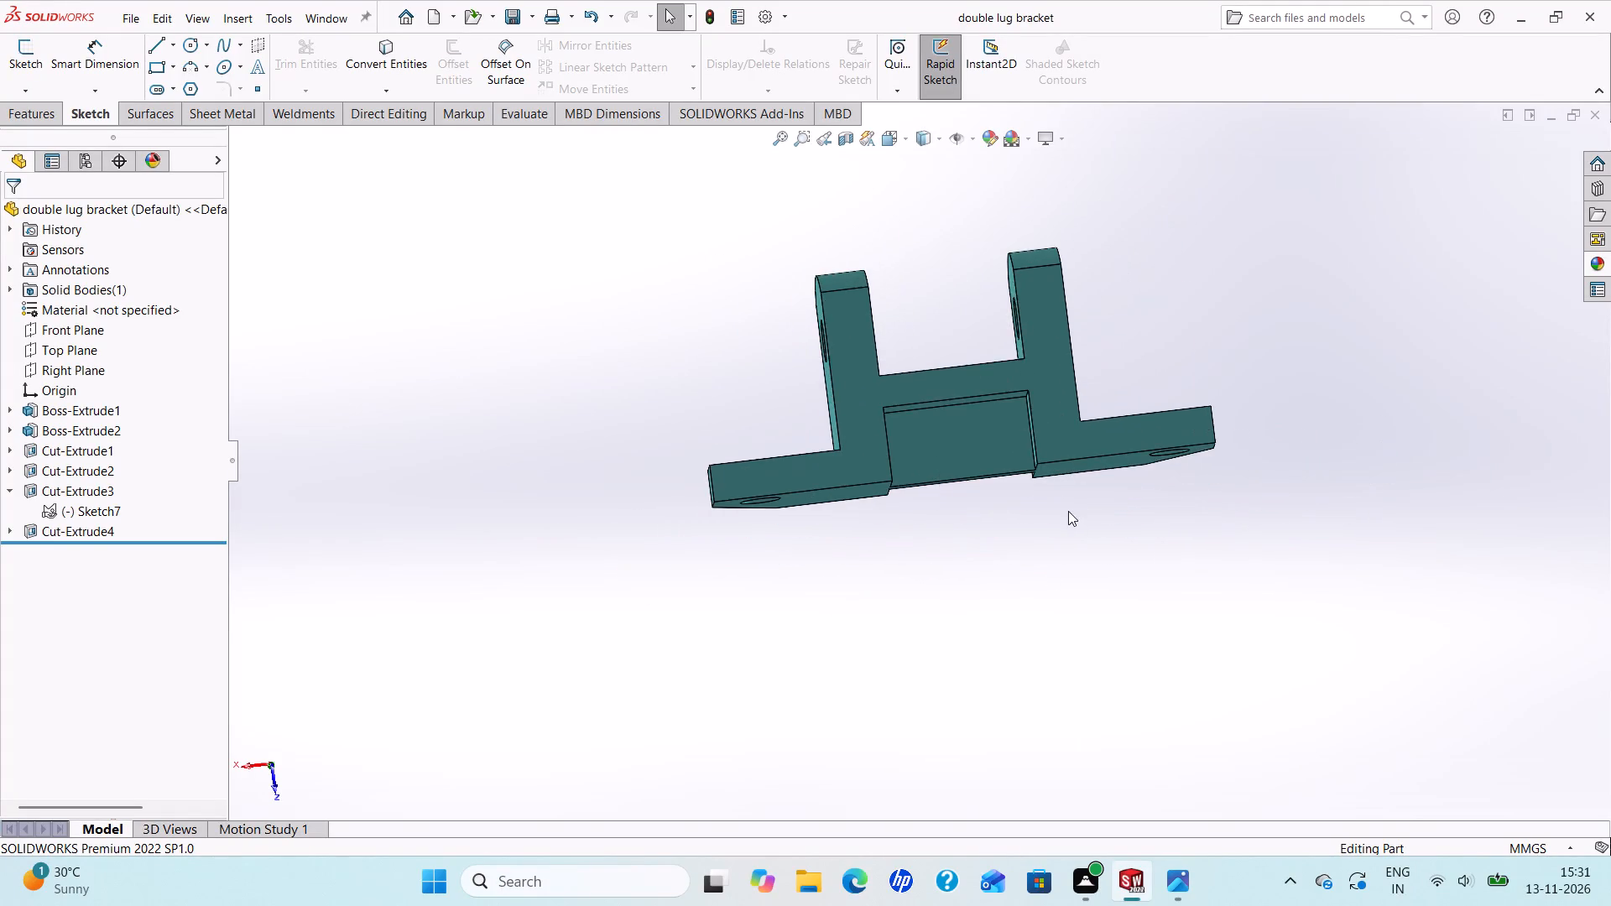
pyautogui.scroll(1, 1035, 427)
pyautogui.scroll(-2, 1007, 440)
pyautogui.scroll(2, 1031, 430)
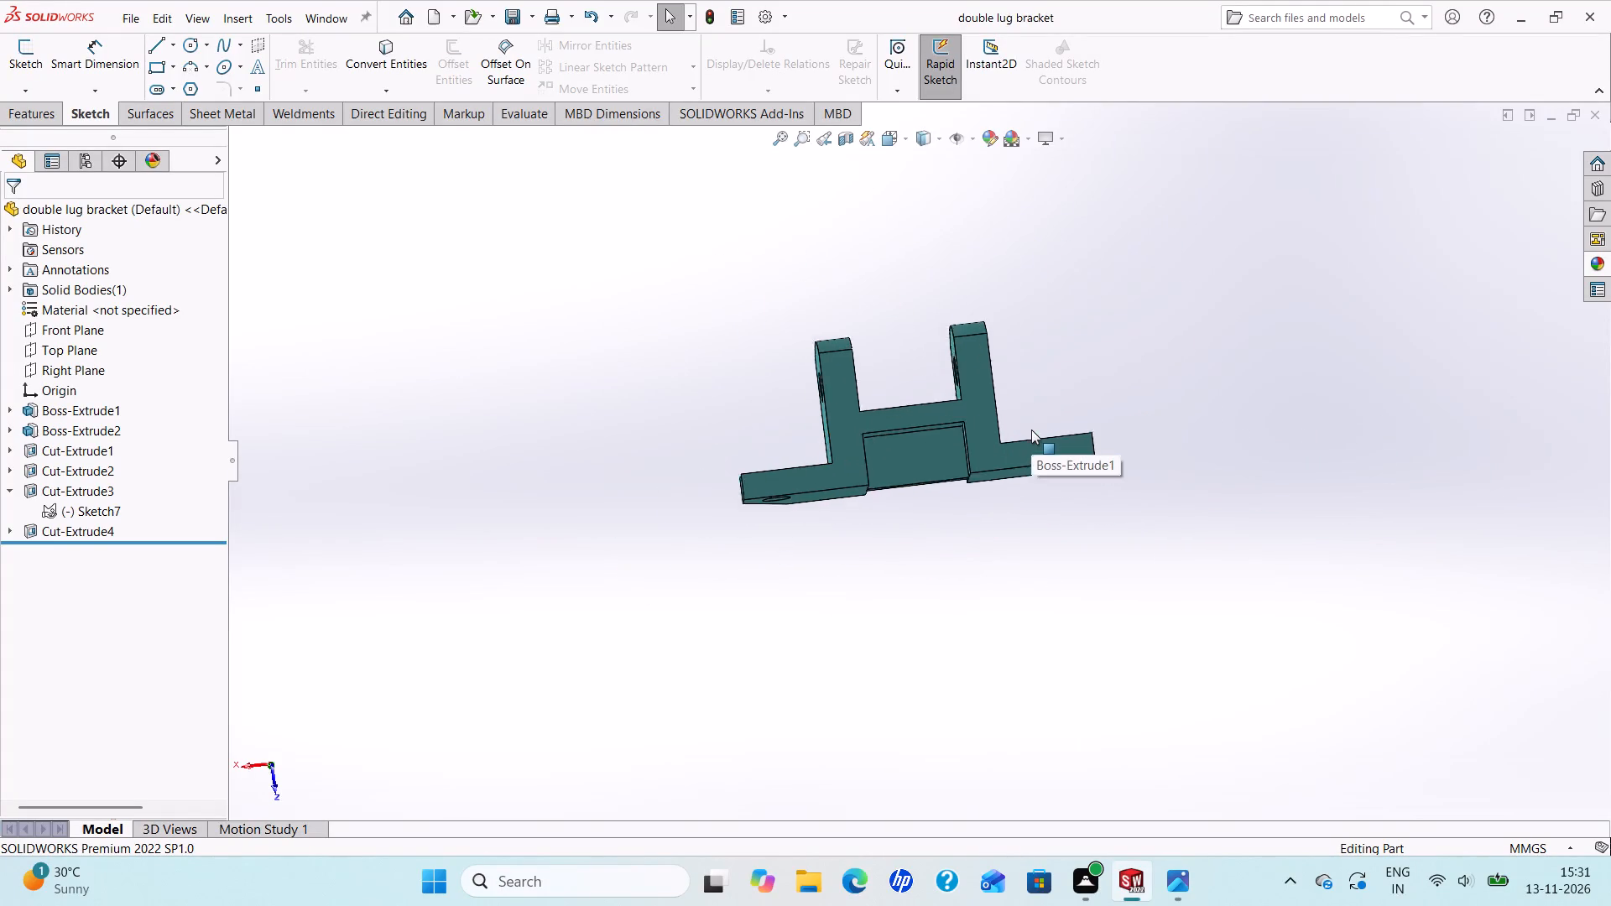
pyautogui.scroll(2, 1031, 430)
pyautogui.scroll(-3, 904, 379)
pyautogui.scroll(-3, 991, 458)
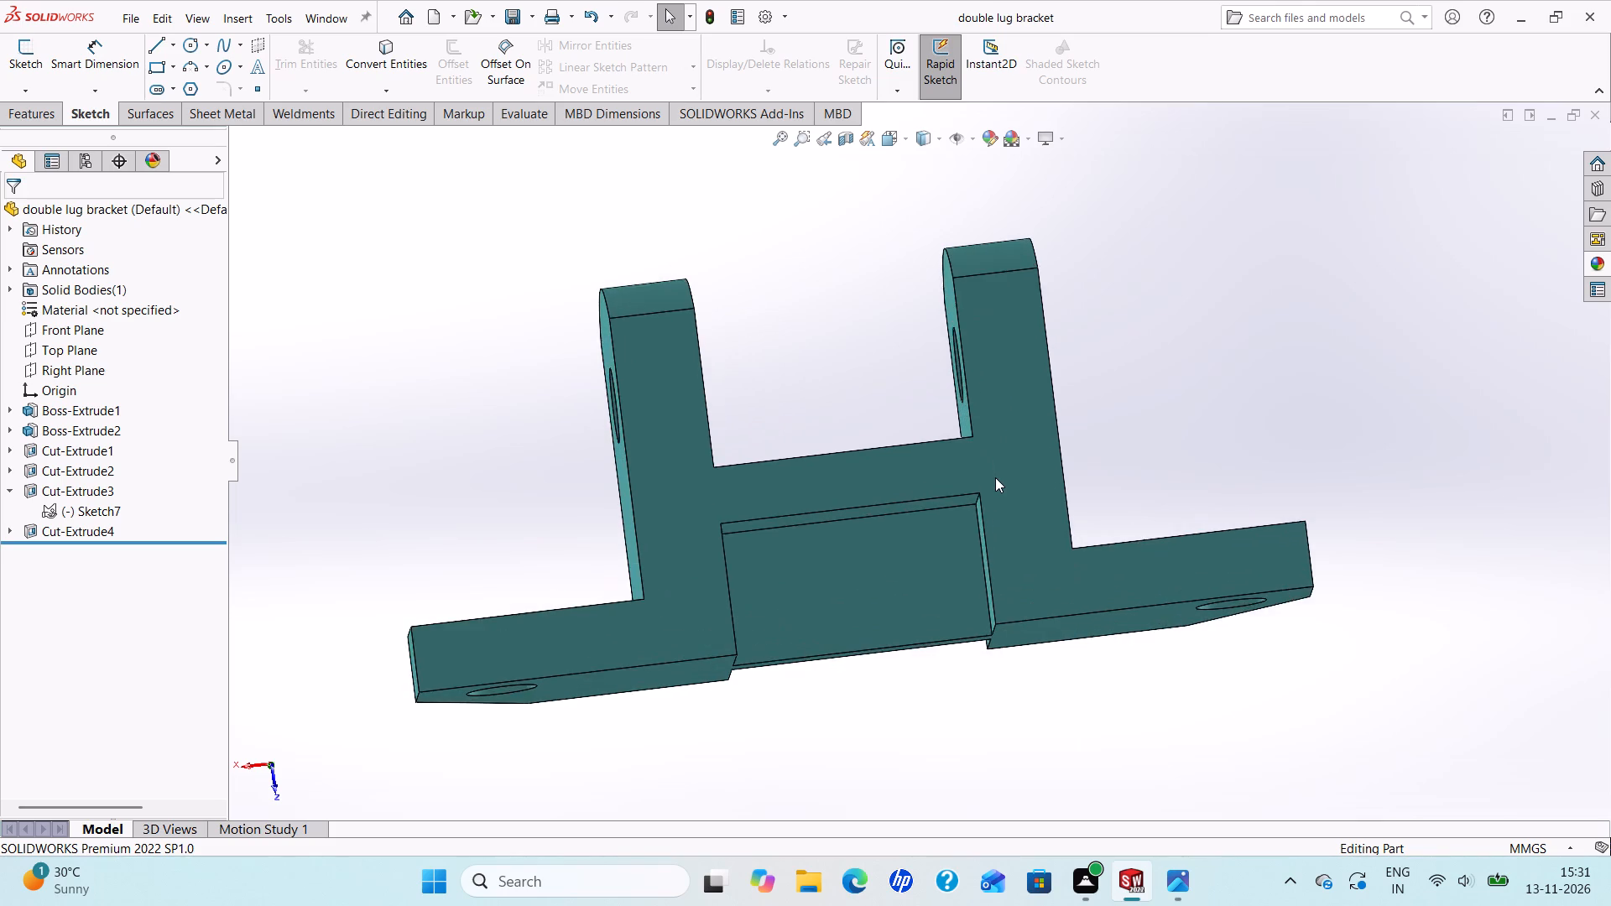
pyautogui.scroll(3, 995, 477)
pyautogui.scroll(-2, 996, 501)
# Examine the bracket's recessed long side and the underside of its base, including the mounting holes and lug holes.
pyautogui.moveTo(994, 510); pyautogui.dragTo(620, 480, button='middle')
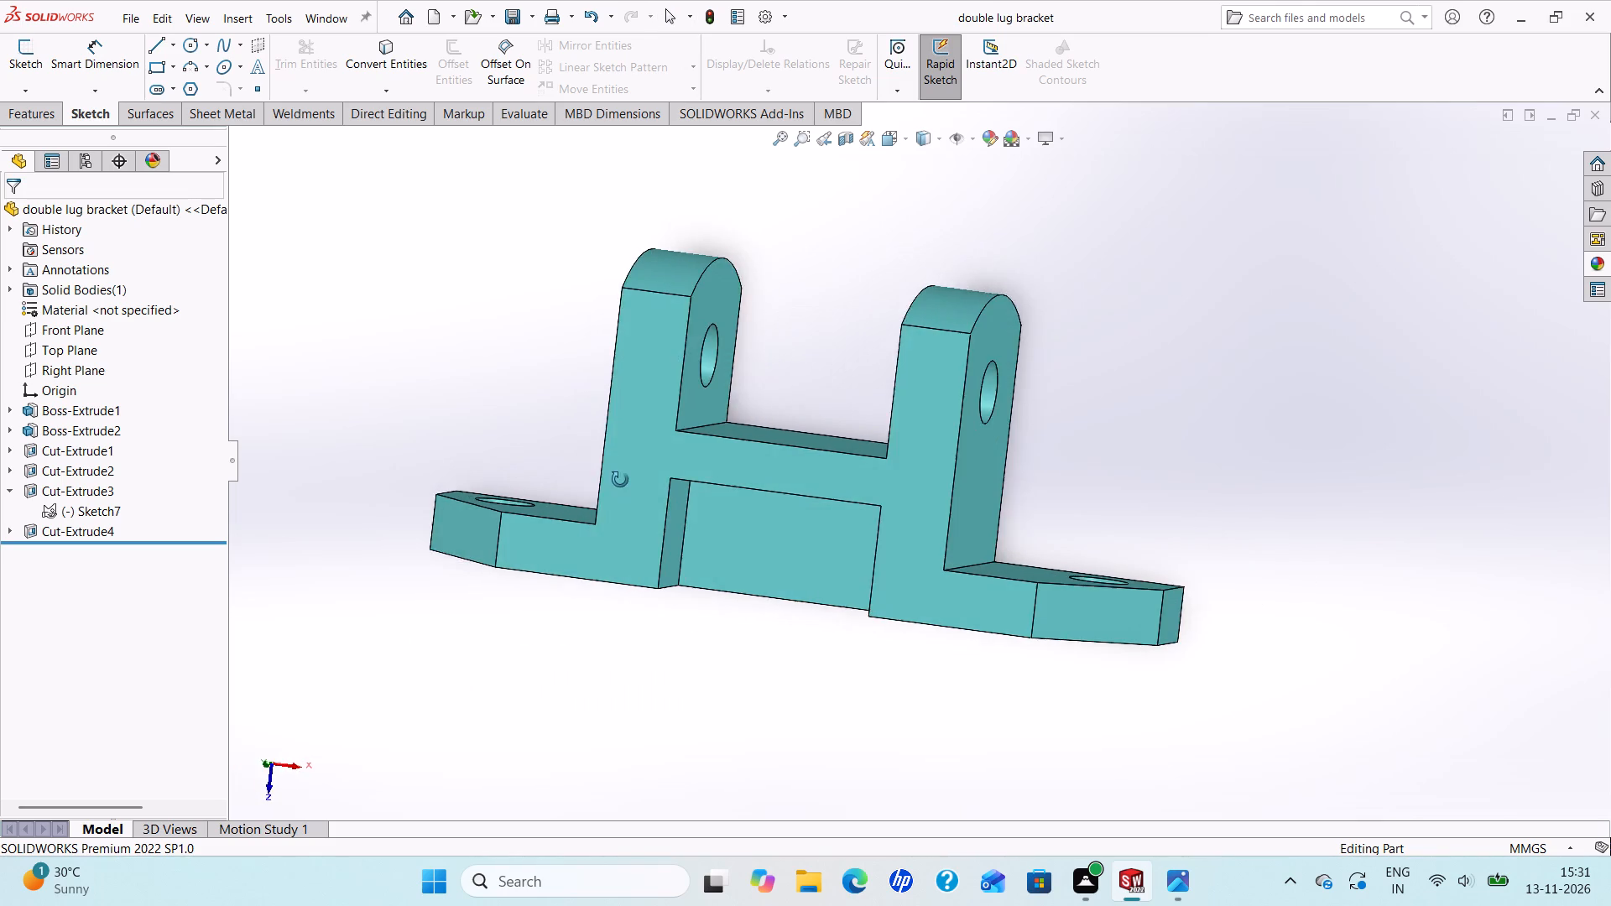
pyautogui.moveTo(620, 480); pyautogui.dragTo(962, 601, button='middle')
pyautogui.scroll(-1, 915, 590)
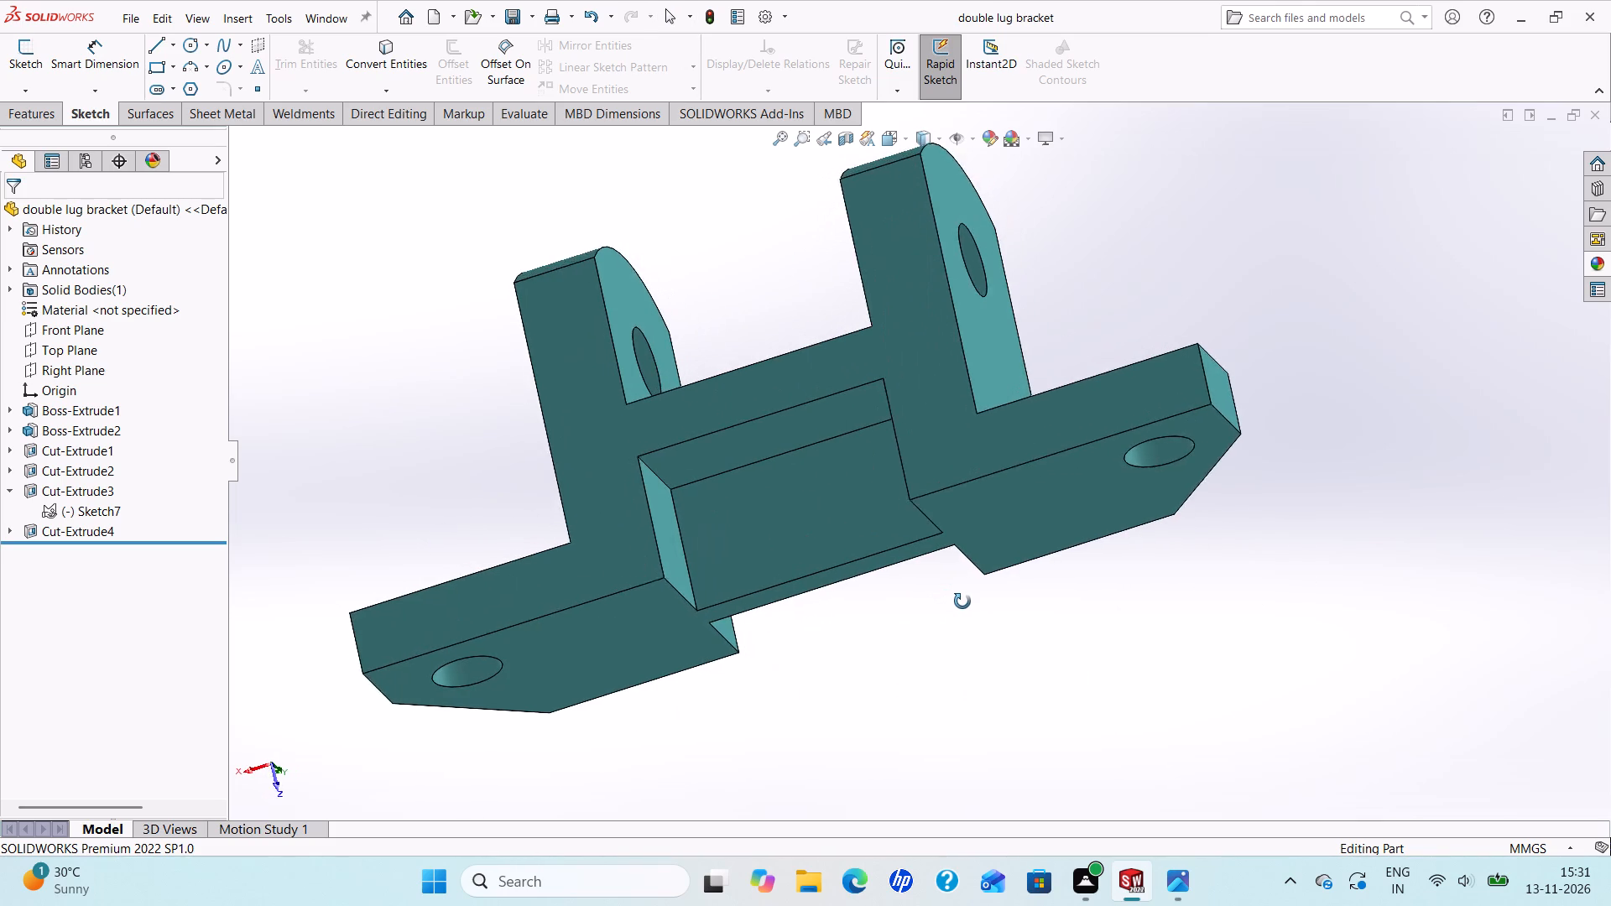
pyautogui.moveTo(962, 601); pyautogui.dragTo(889, 588, button='middle')
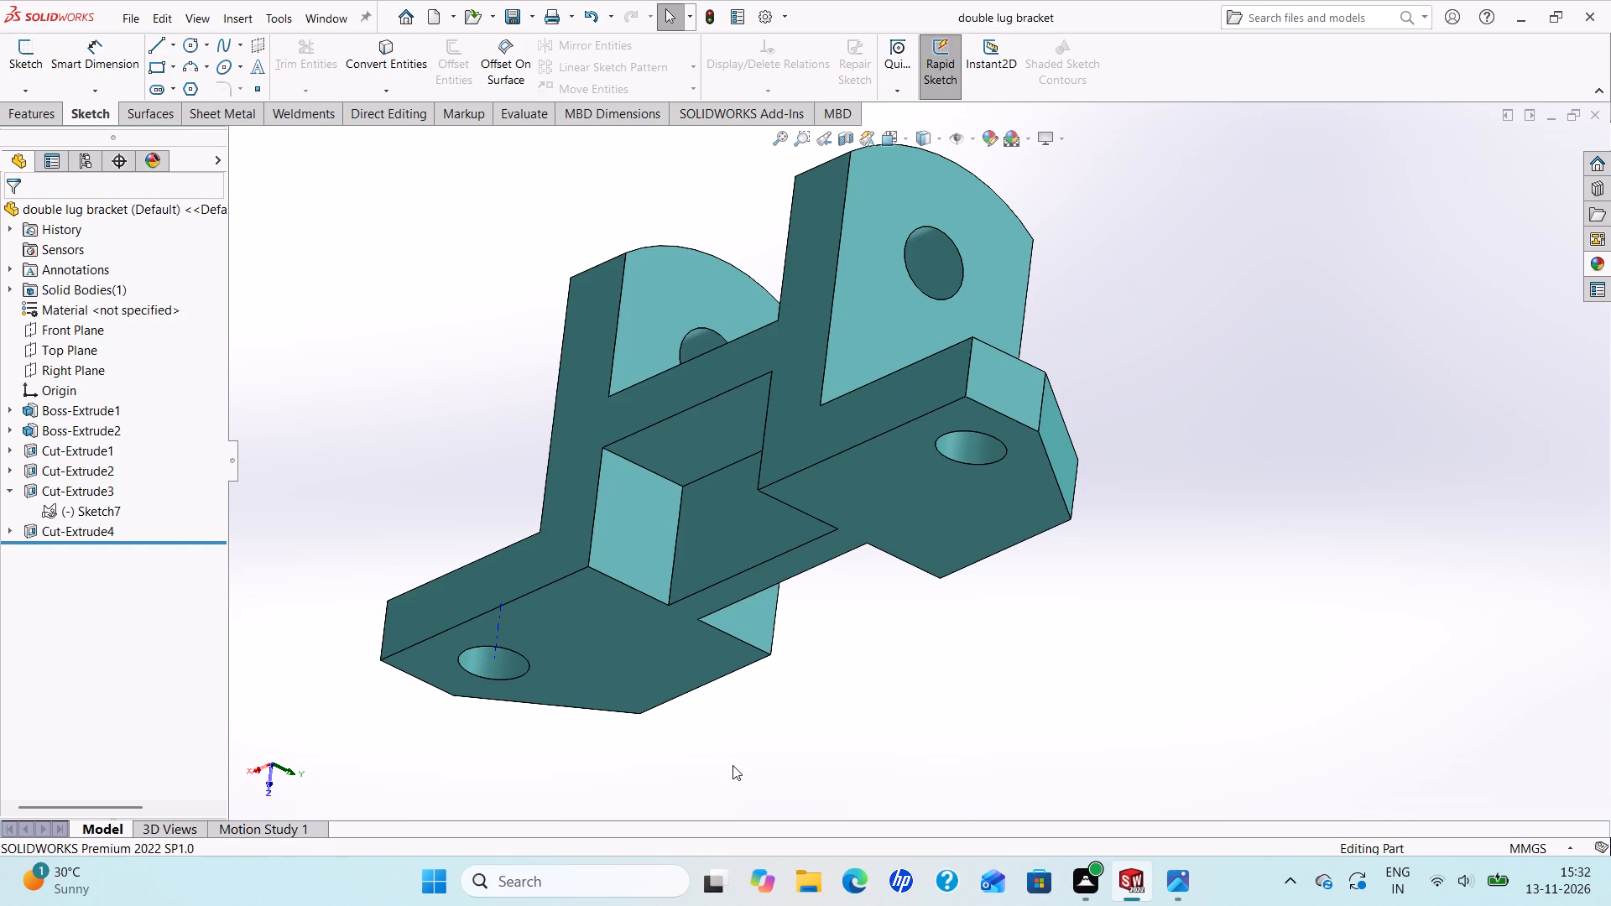
pyautogui.scroll(2, 693, 636)
pyautogui.scroll(-1, 825, 403)
pyautogui.scroll(1, 738, 567)
pyautogui.scroll(-1, 791, 486)
pyautogui.scroll(1, 774, 539)
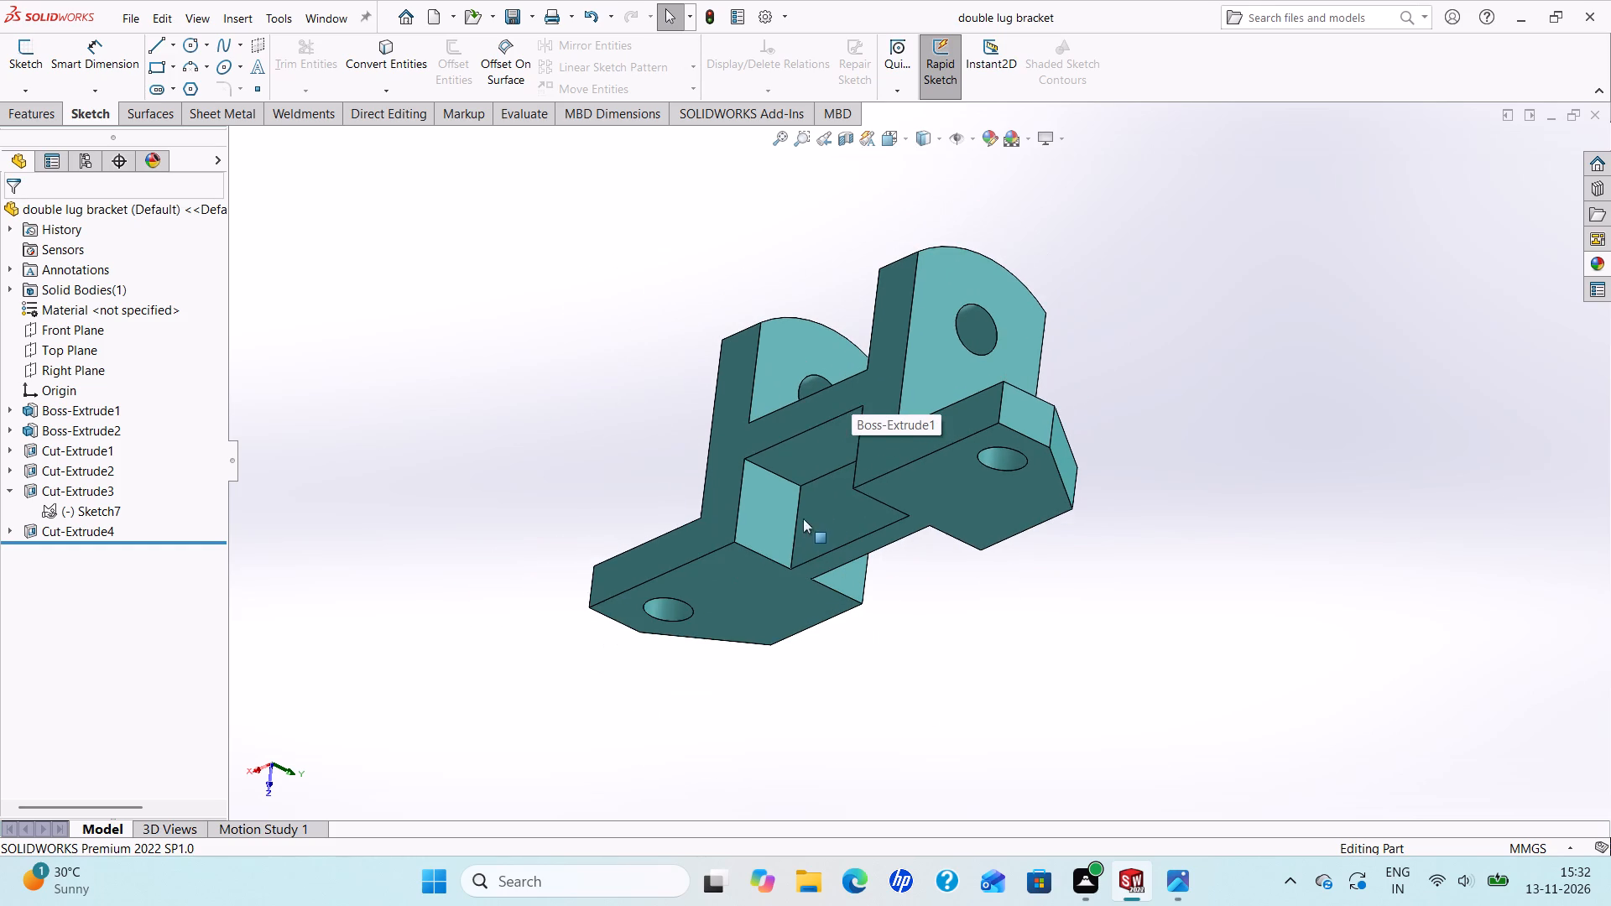
pyautogui.scroll(-1, 1040, 655)
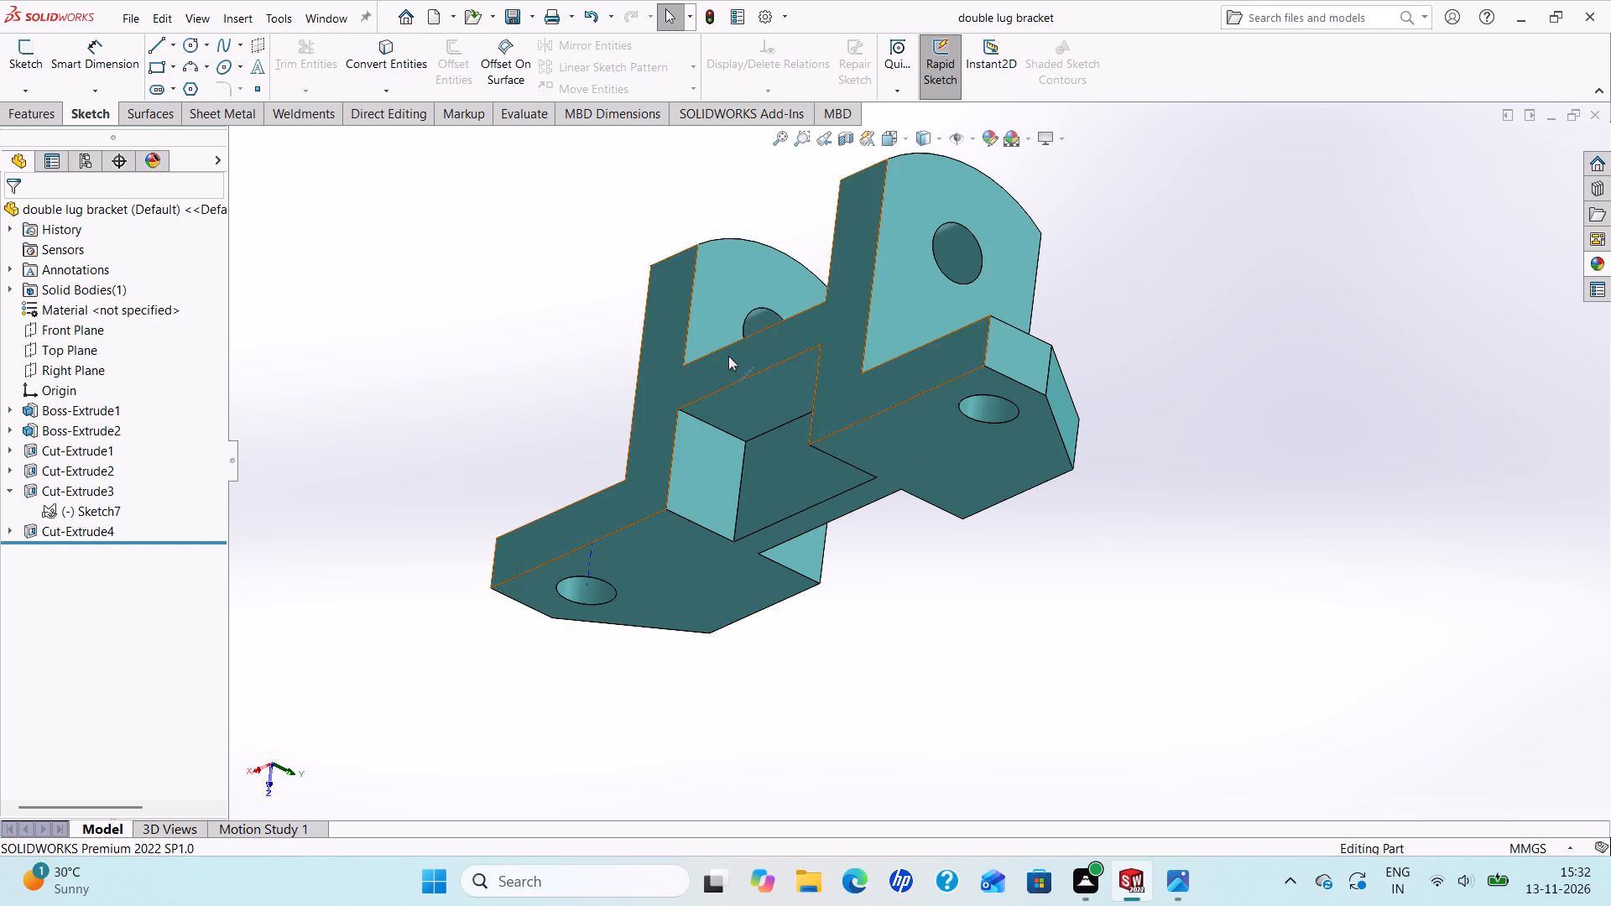
pyautogui.scroll(3, 727, 418)
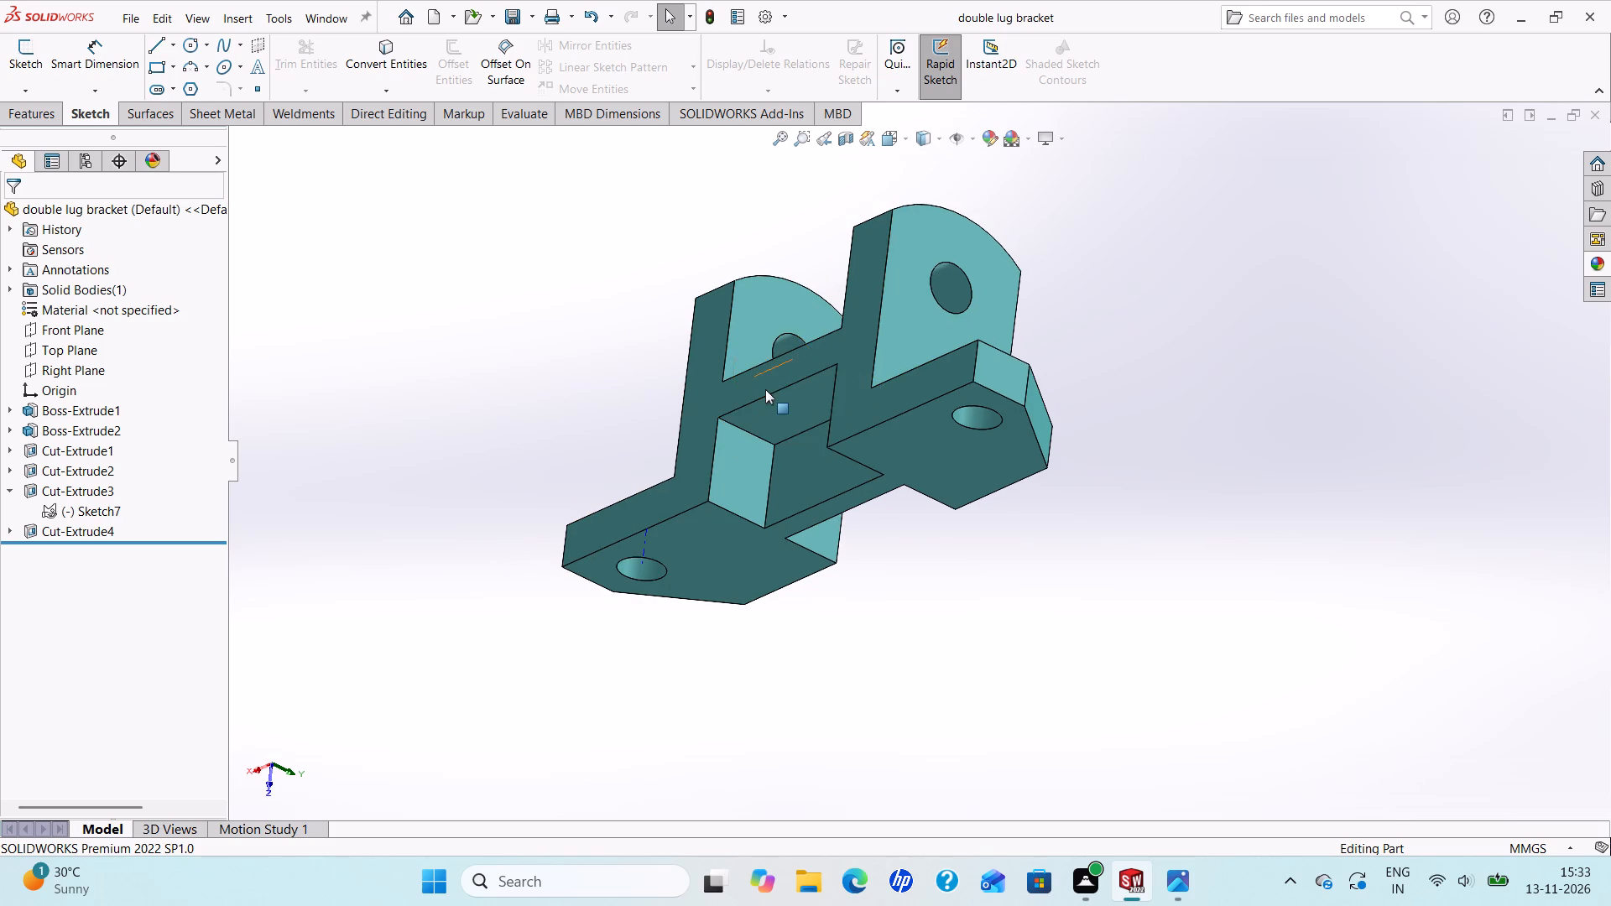
pyautogui.scroll(2, 765, 389)
pyautogui.scroll(-2, 759, 358)
pyautogui.moveTo(780, 383); pyautogui.dragTo(851, 484, button='middle')
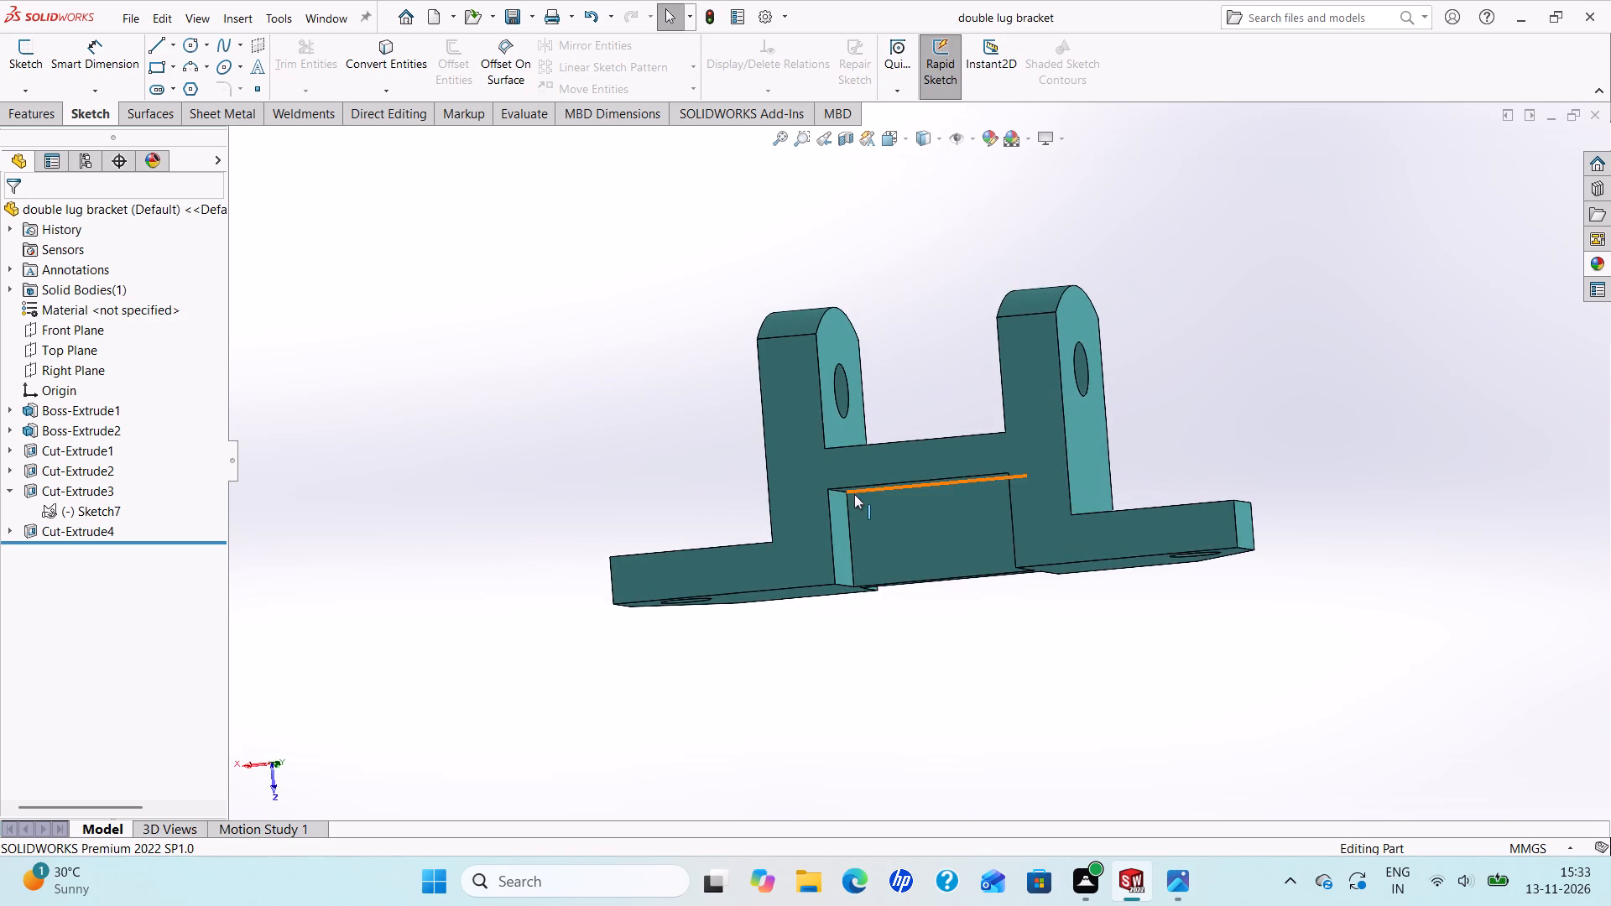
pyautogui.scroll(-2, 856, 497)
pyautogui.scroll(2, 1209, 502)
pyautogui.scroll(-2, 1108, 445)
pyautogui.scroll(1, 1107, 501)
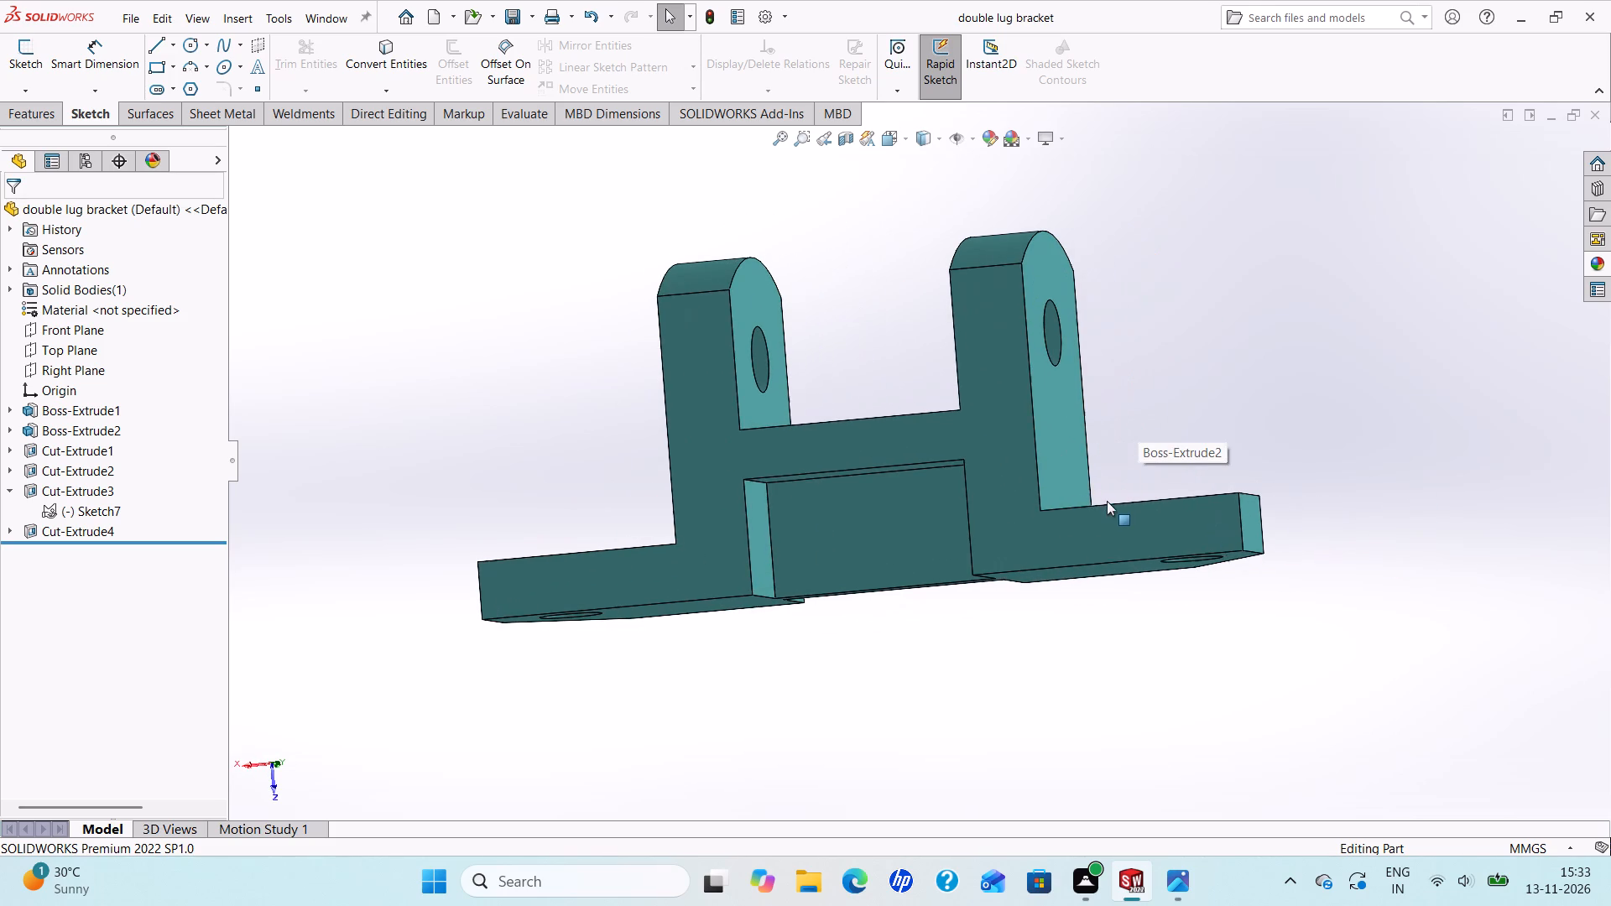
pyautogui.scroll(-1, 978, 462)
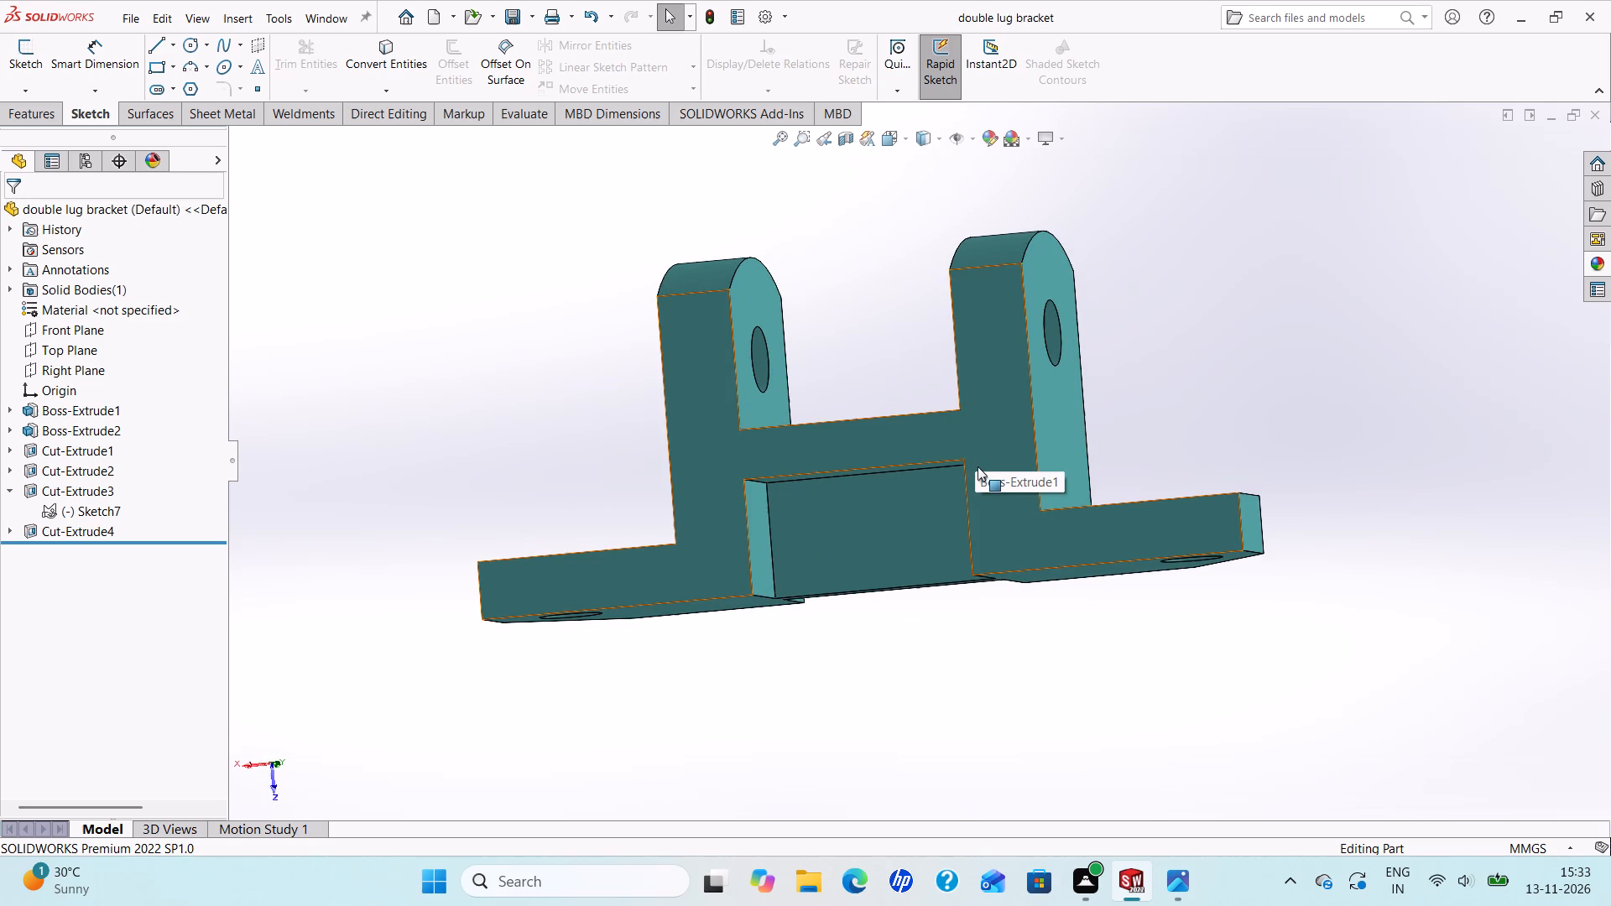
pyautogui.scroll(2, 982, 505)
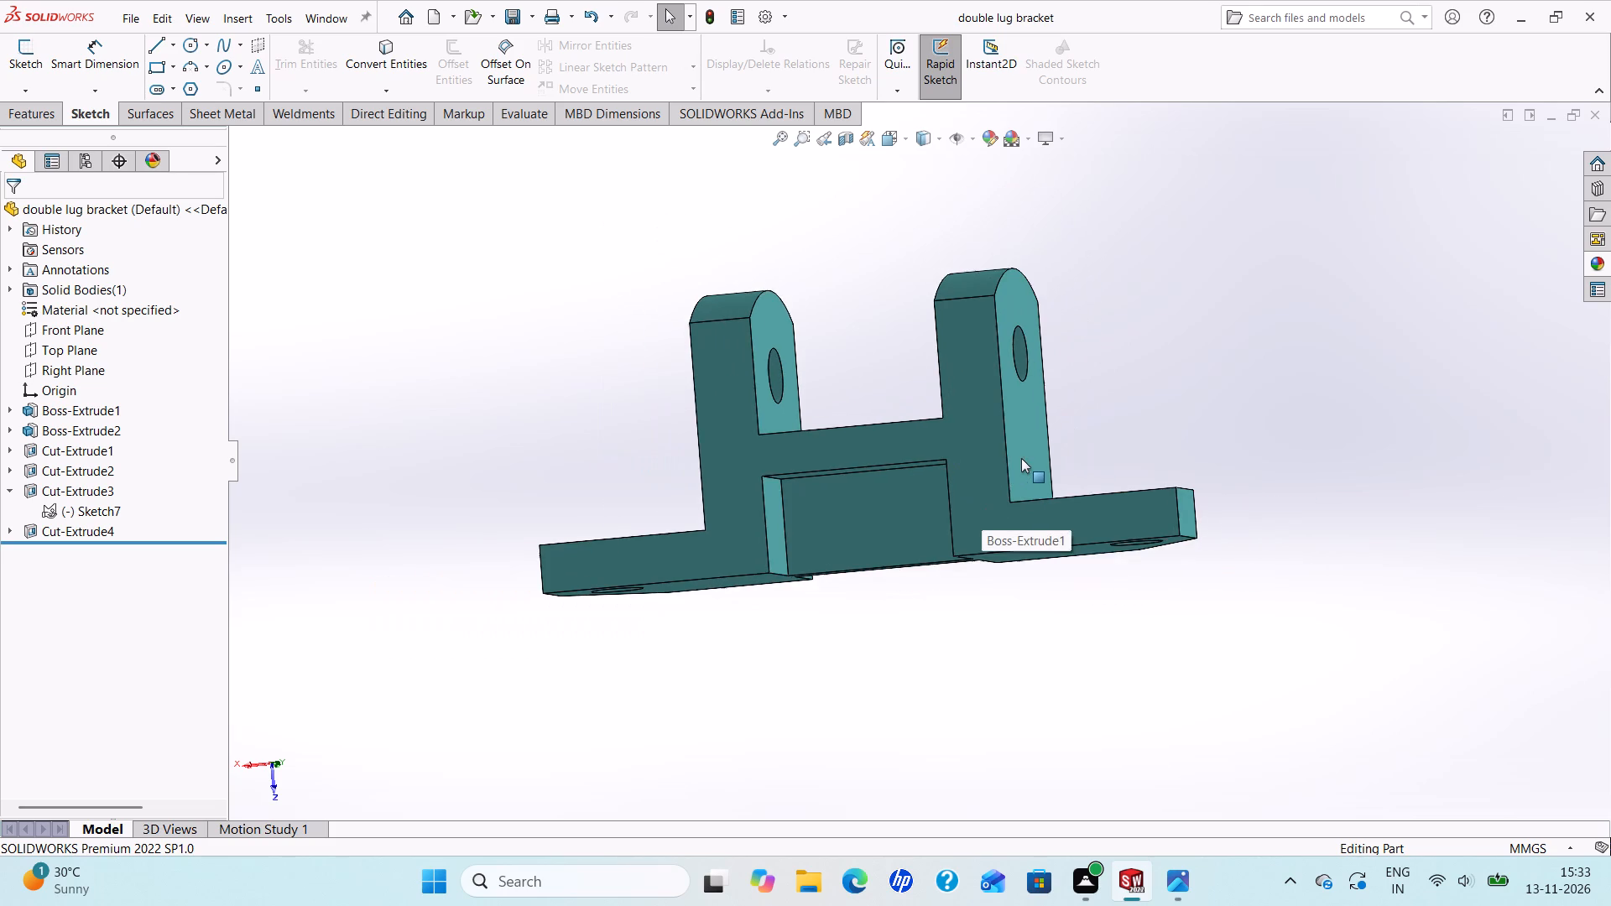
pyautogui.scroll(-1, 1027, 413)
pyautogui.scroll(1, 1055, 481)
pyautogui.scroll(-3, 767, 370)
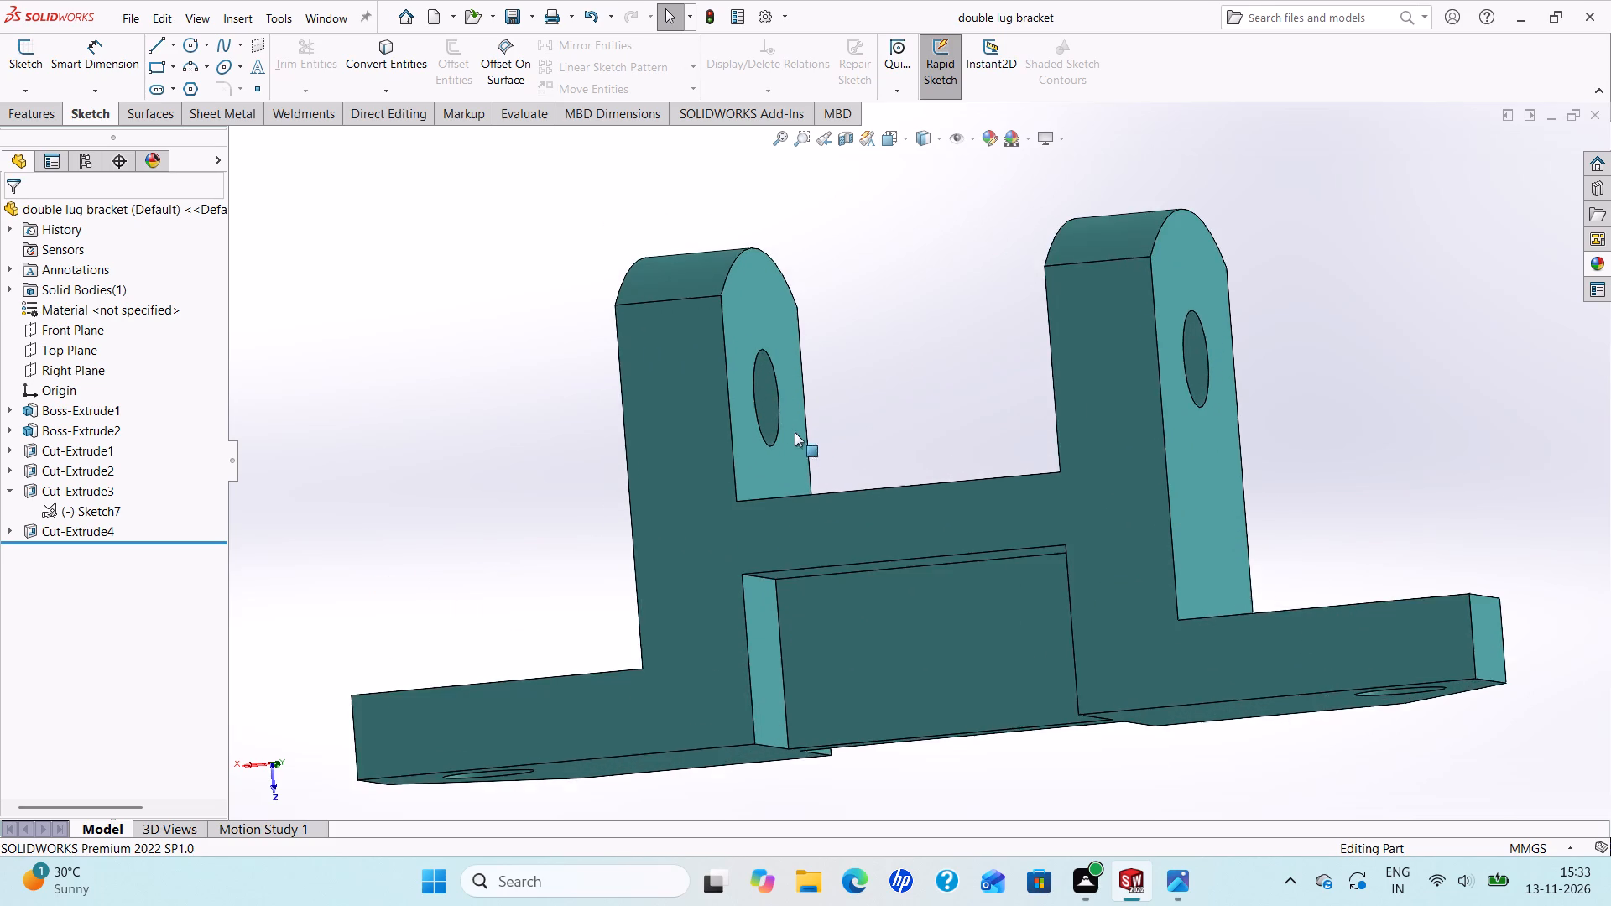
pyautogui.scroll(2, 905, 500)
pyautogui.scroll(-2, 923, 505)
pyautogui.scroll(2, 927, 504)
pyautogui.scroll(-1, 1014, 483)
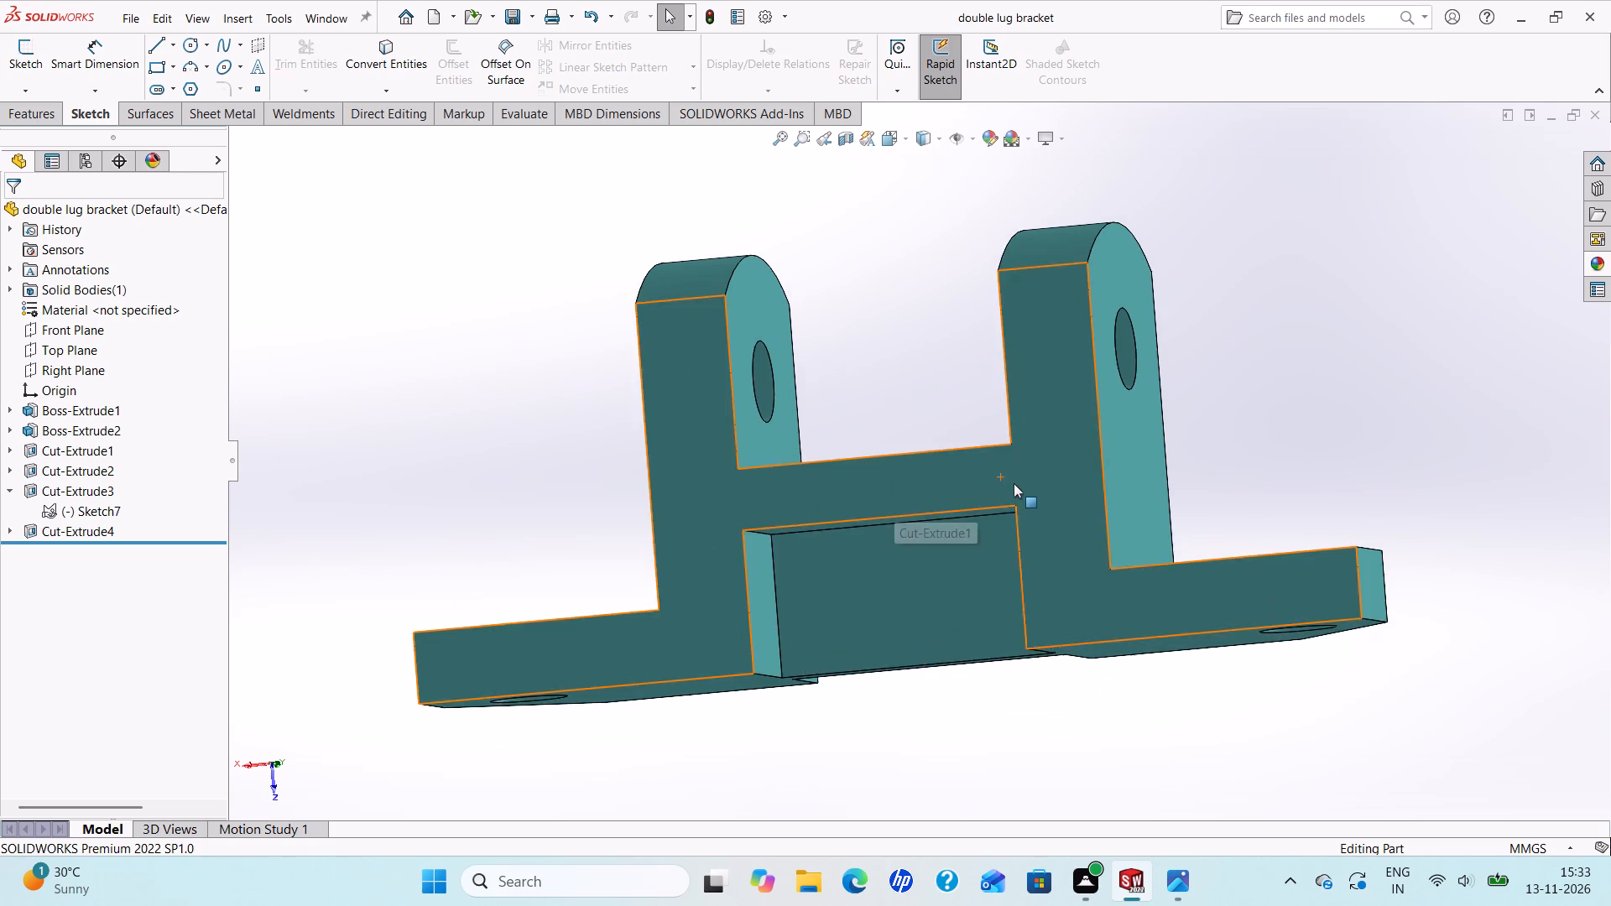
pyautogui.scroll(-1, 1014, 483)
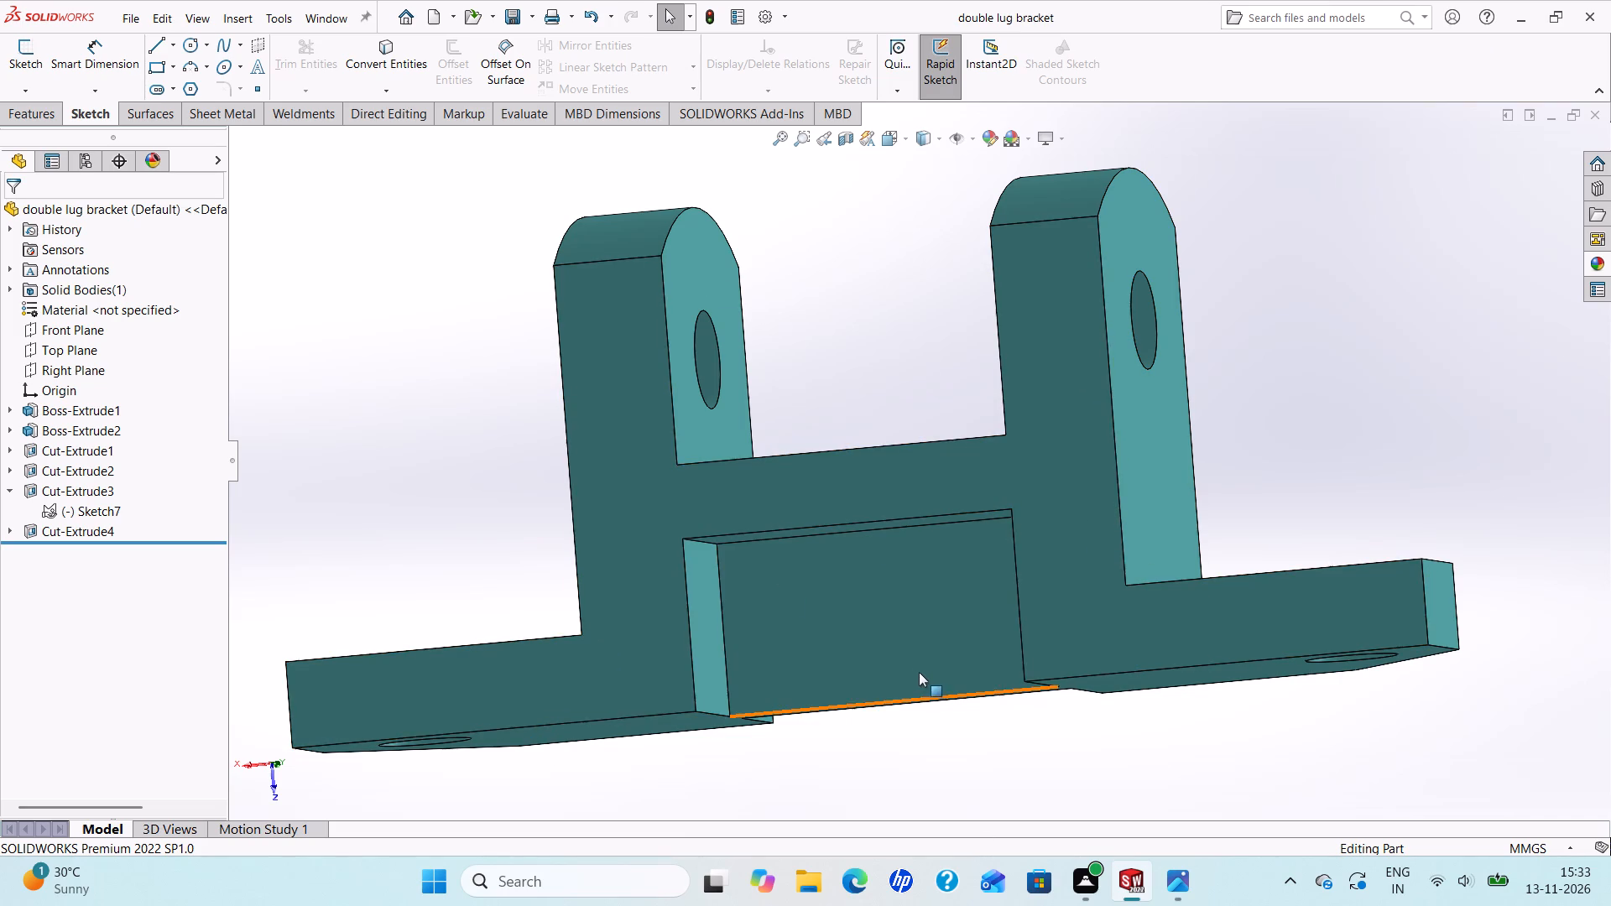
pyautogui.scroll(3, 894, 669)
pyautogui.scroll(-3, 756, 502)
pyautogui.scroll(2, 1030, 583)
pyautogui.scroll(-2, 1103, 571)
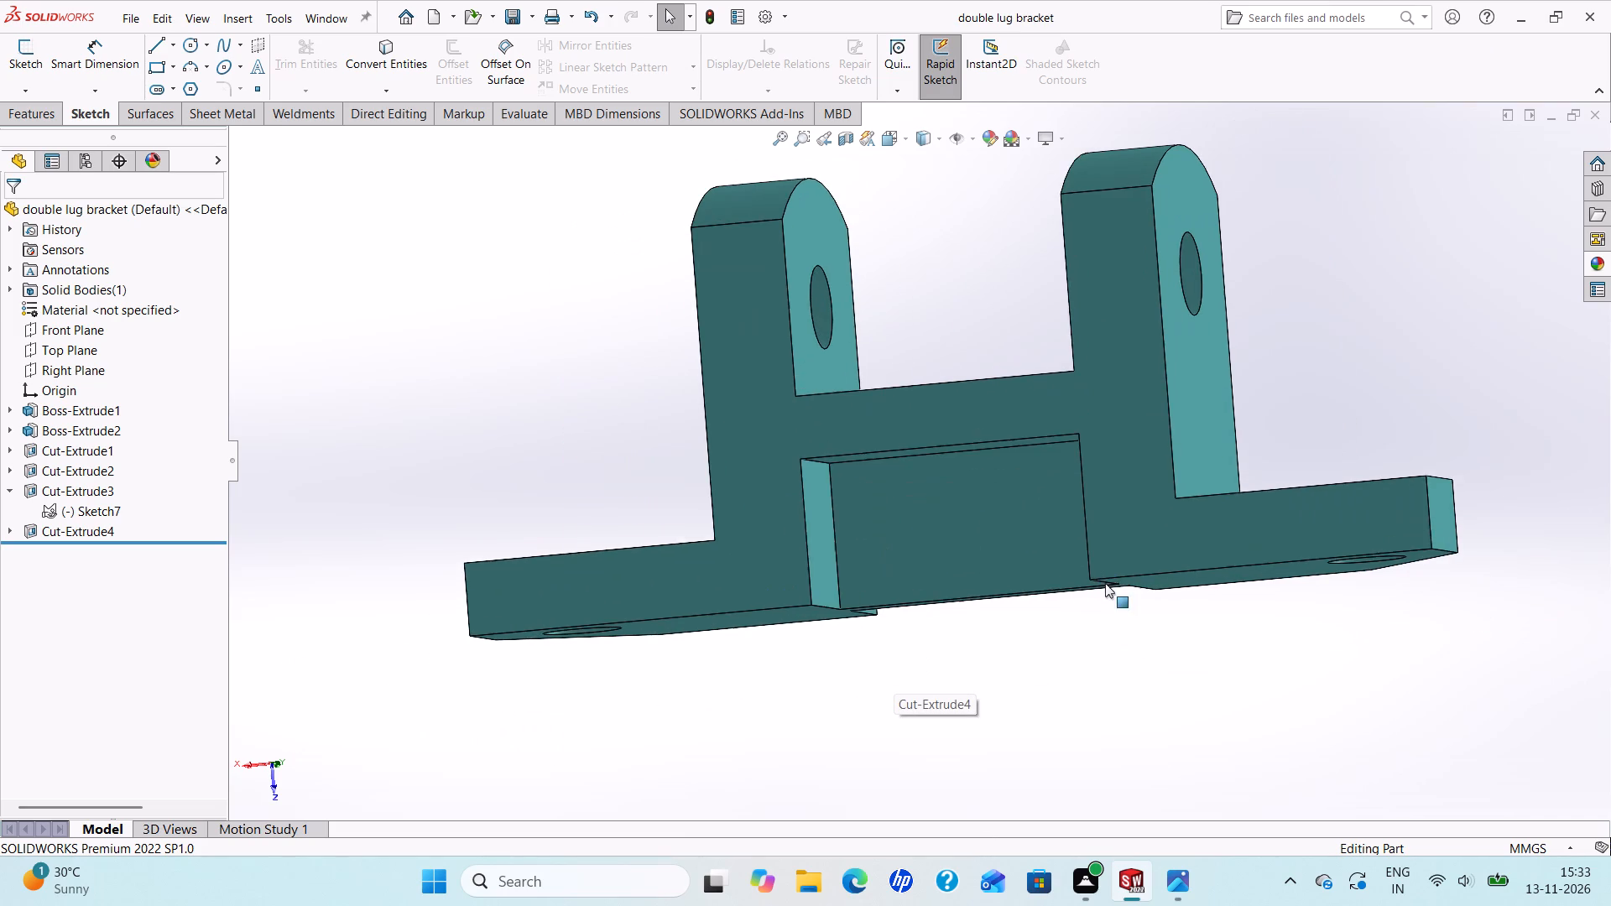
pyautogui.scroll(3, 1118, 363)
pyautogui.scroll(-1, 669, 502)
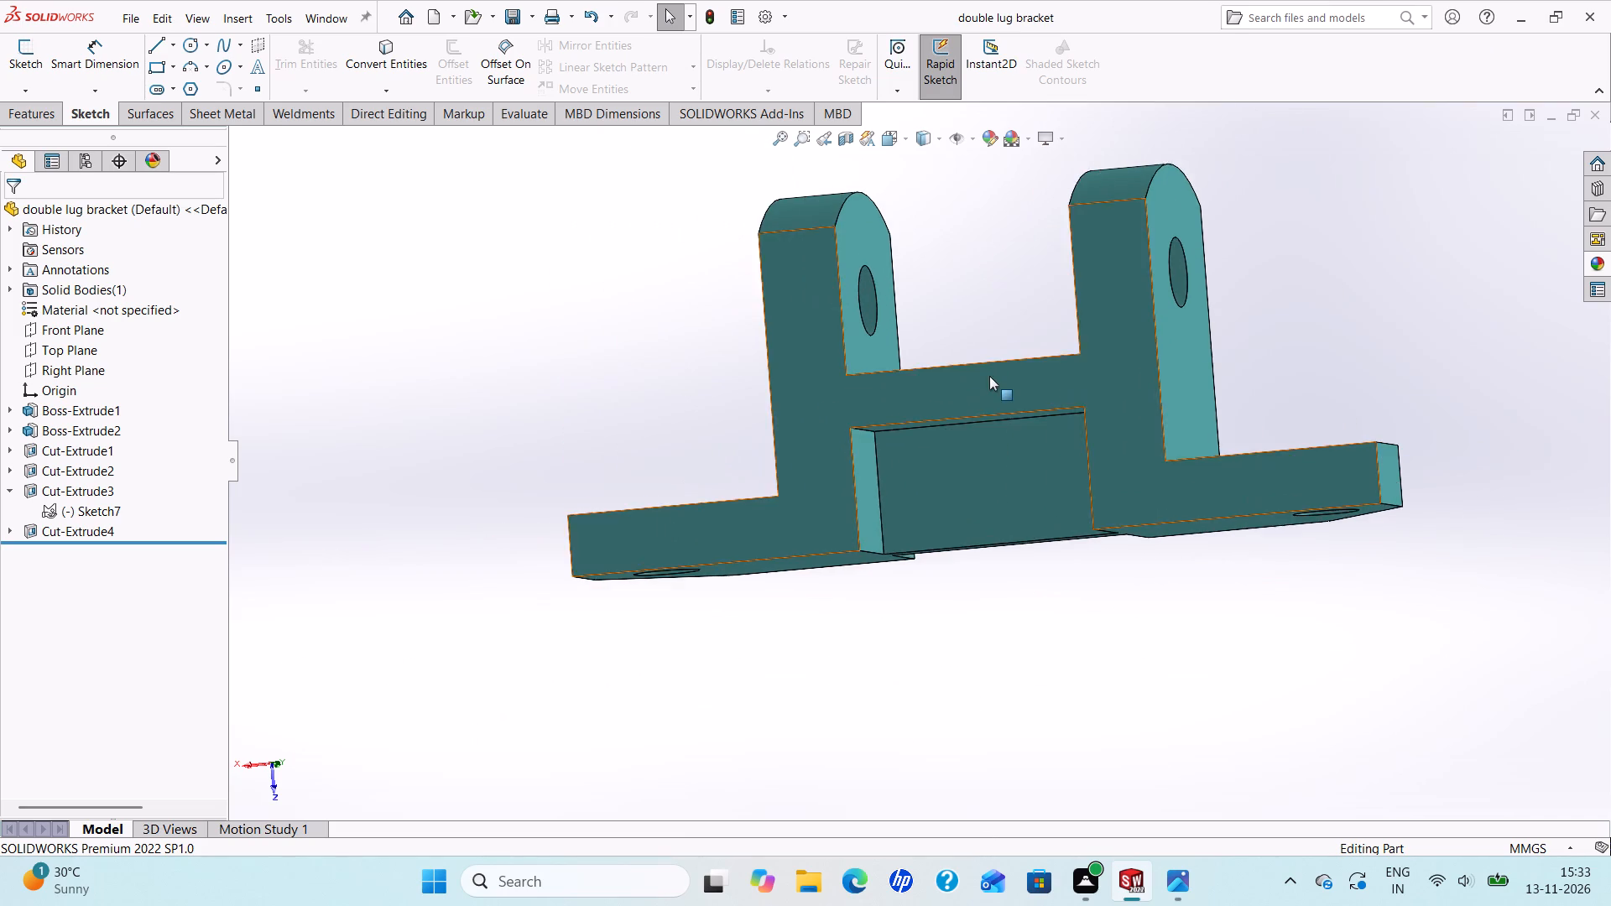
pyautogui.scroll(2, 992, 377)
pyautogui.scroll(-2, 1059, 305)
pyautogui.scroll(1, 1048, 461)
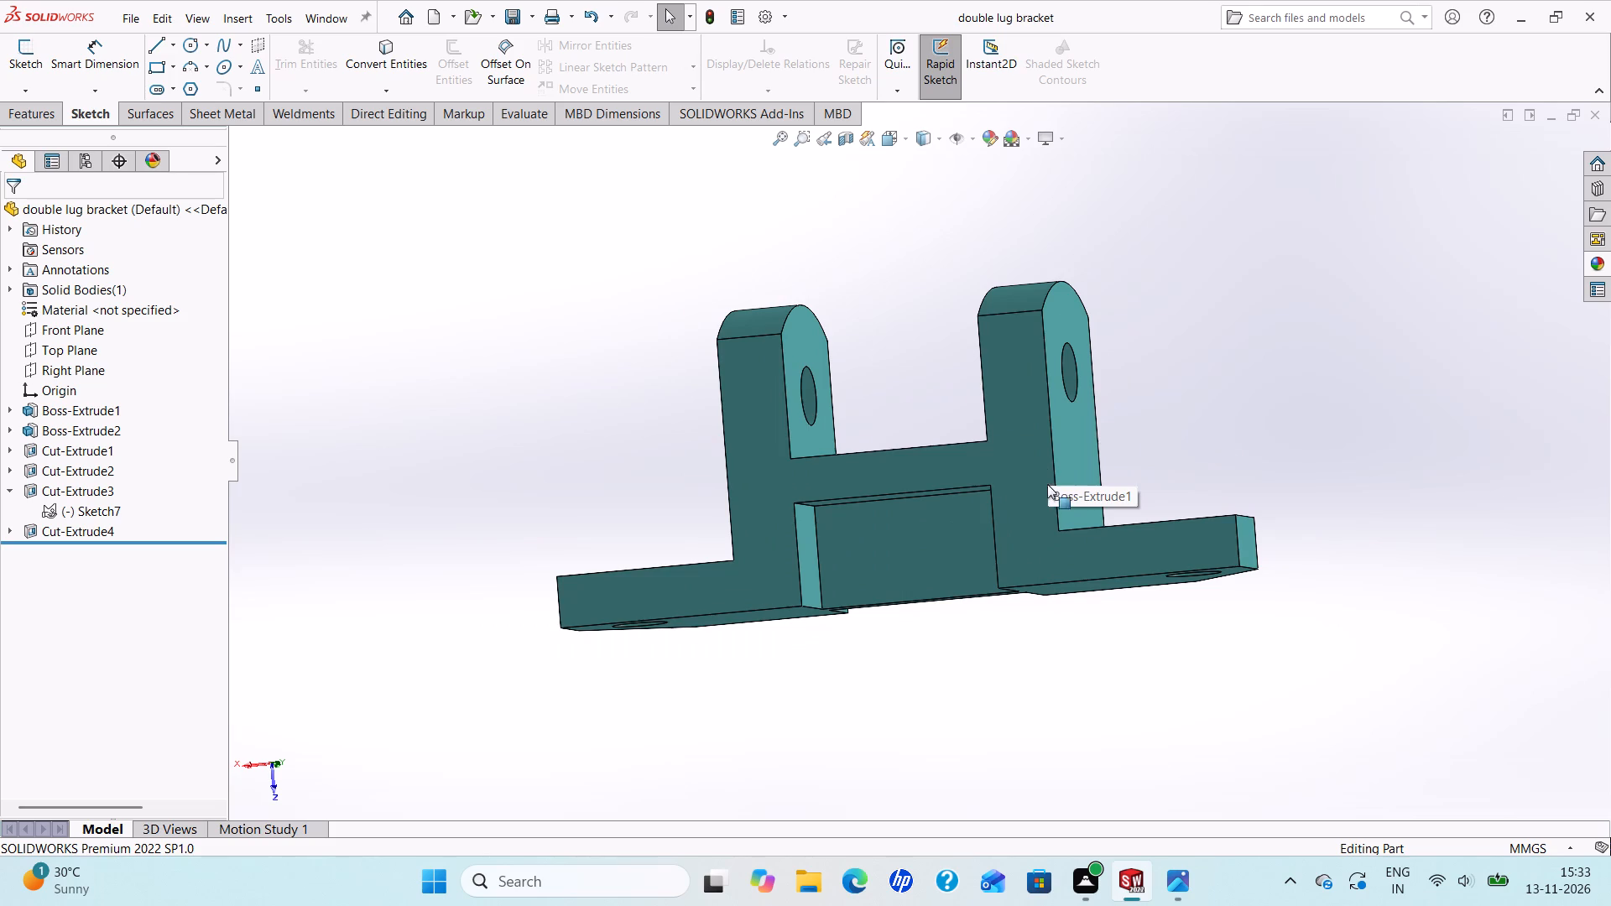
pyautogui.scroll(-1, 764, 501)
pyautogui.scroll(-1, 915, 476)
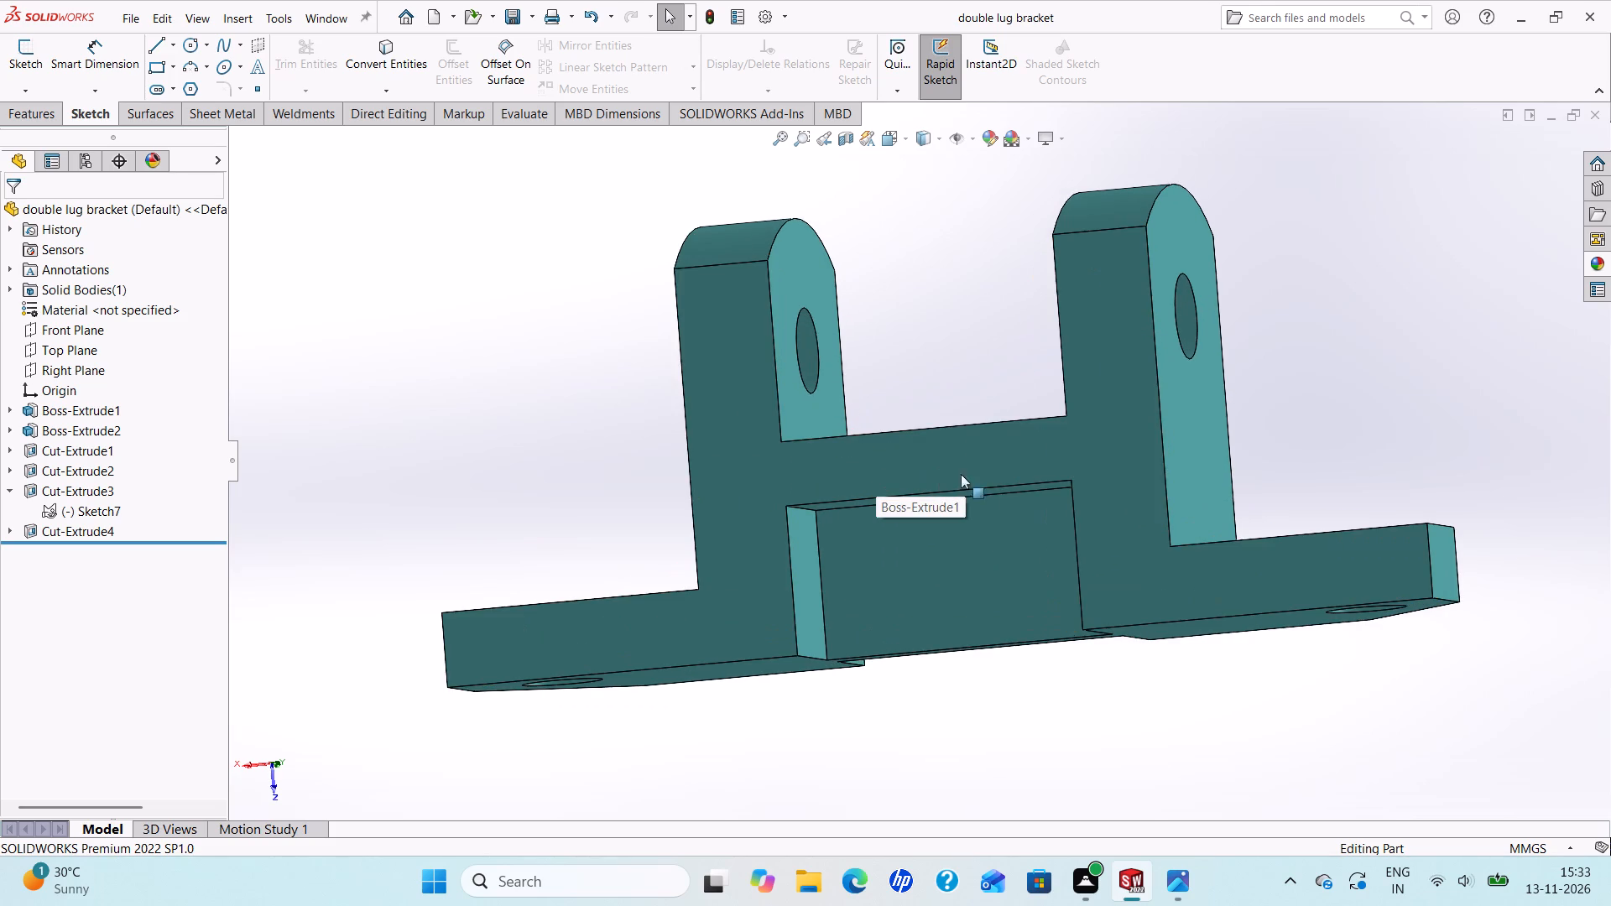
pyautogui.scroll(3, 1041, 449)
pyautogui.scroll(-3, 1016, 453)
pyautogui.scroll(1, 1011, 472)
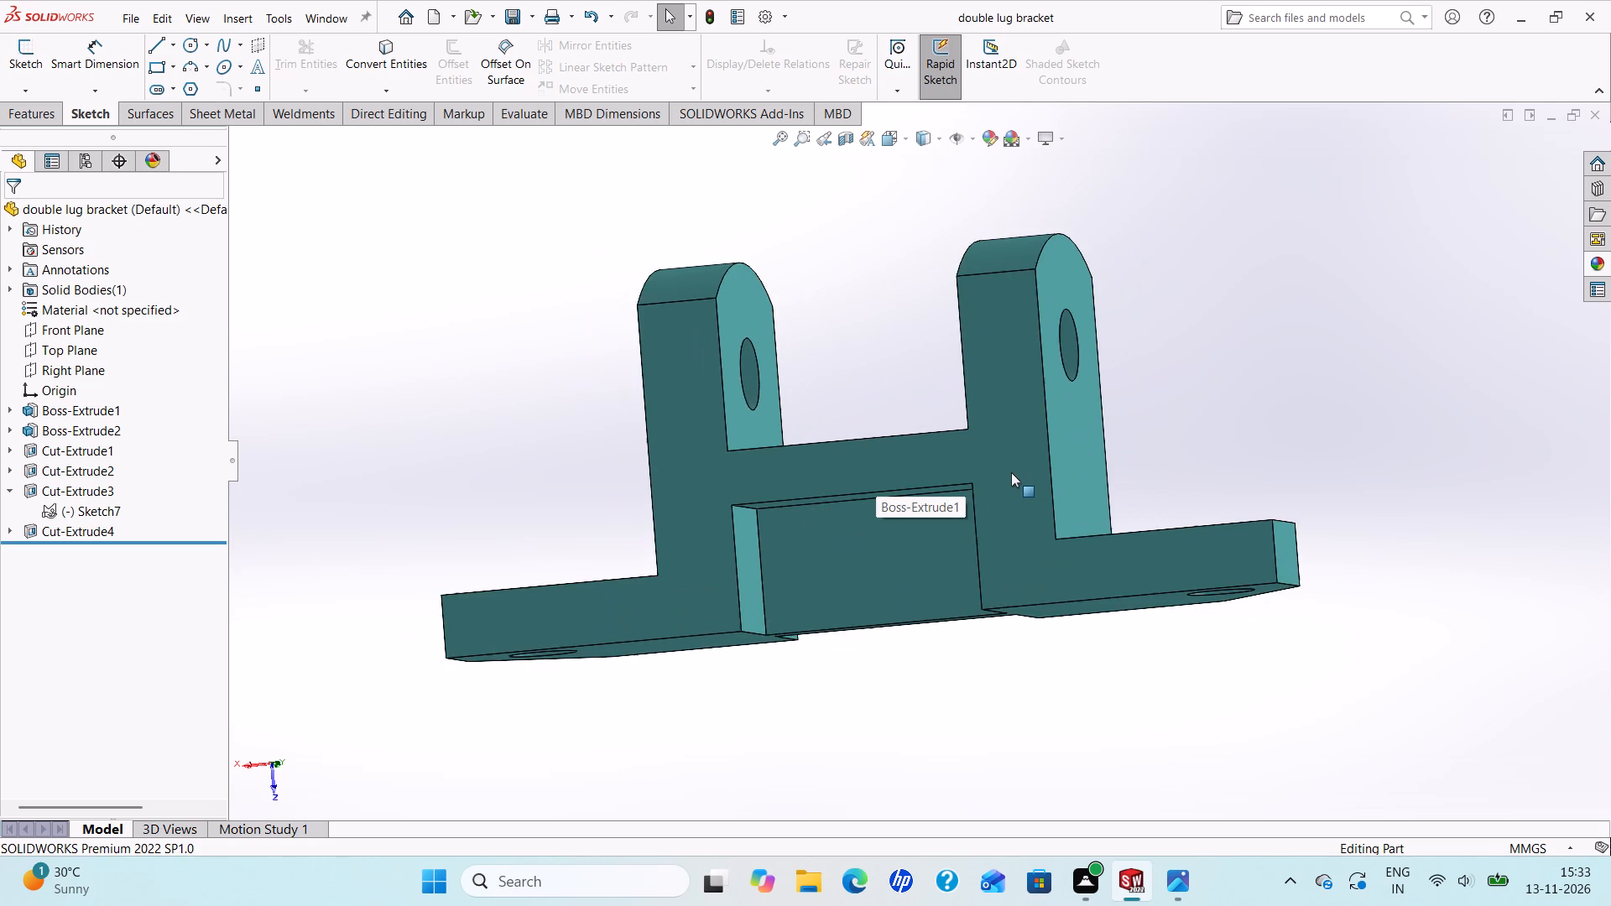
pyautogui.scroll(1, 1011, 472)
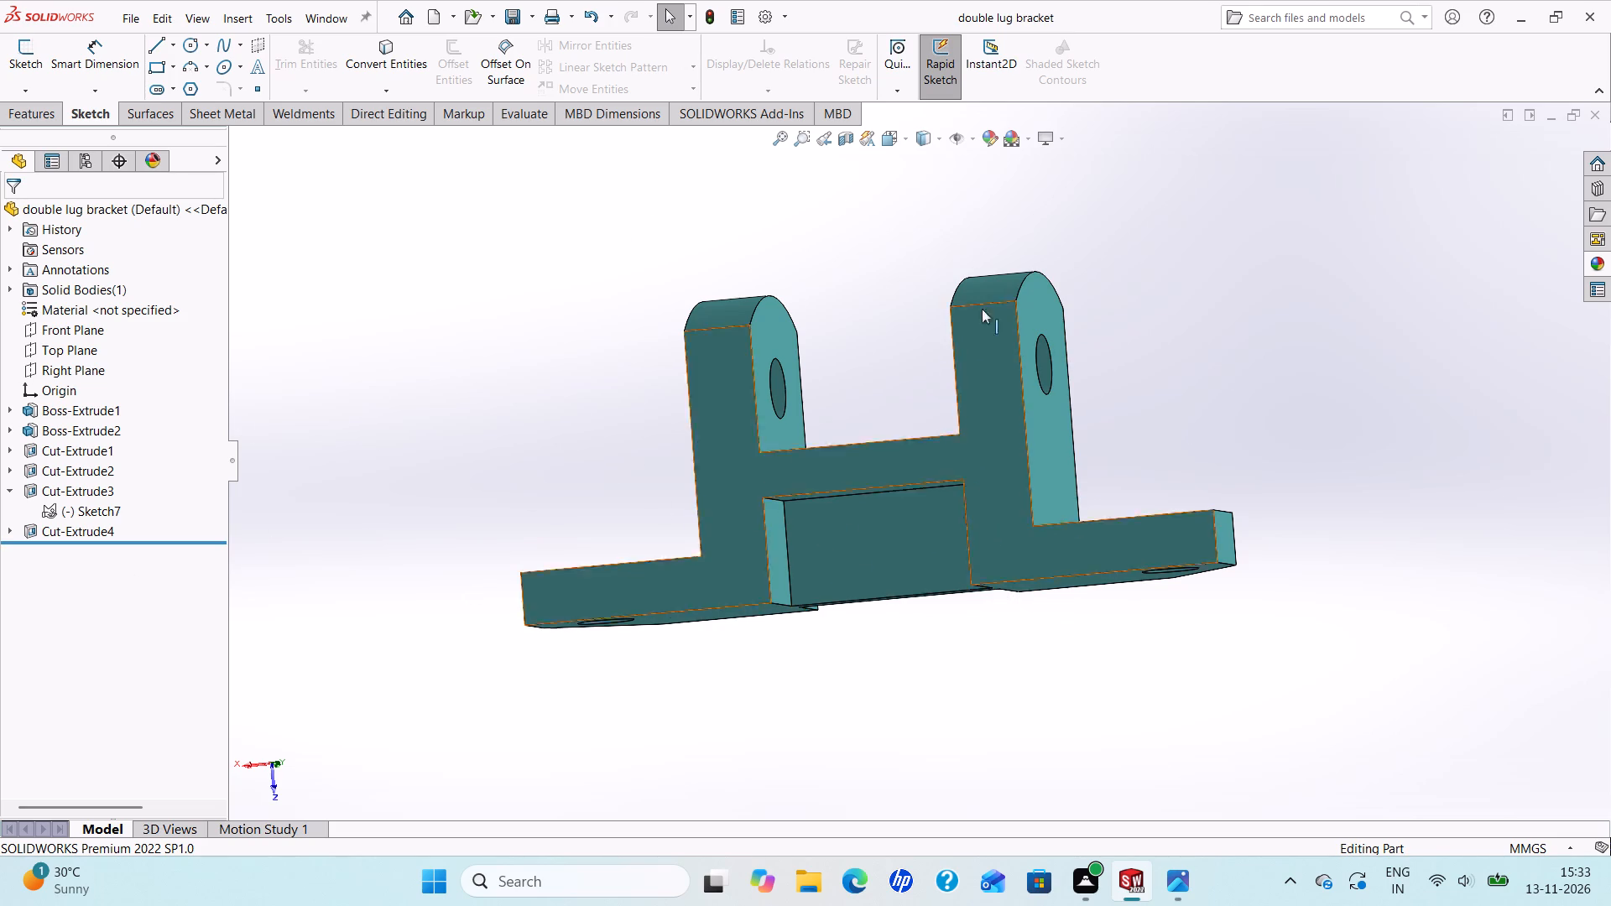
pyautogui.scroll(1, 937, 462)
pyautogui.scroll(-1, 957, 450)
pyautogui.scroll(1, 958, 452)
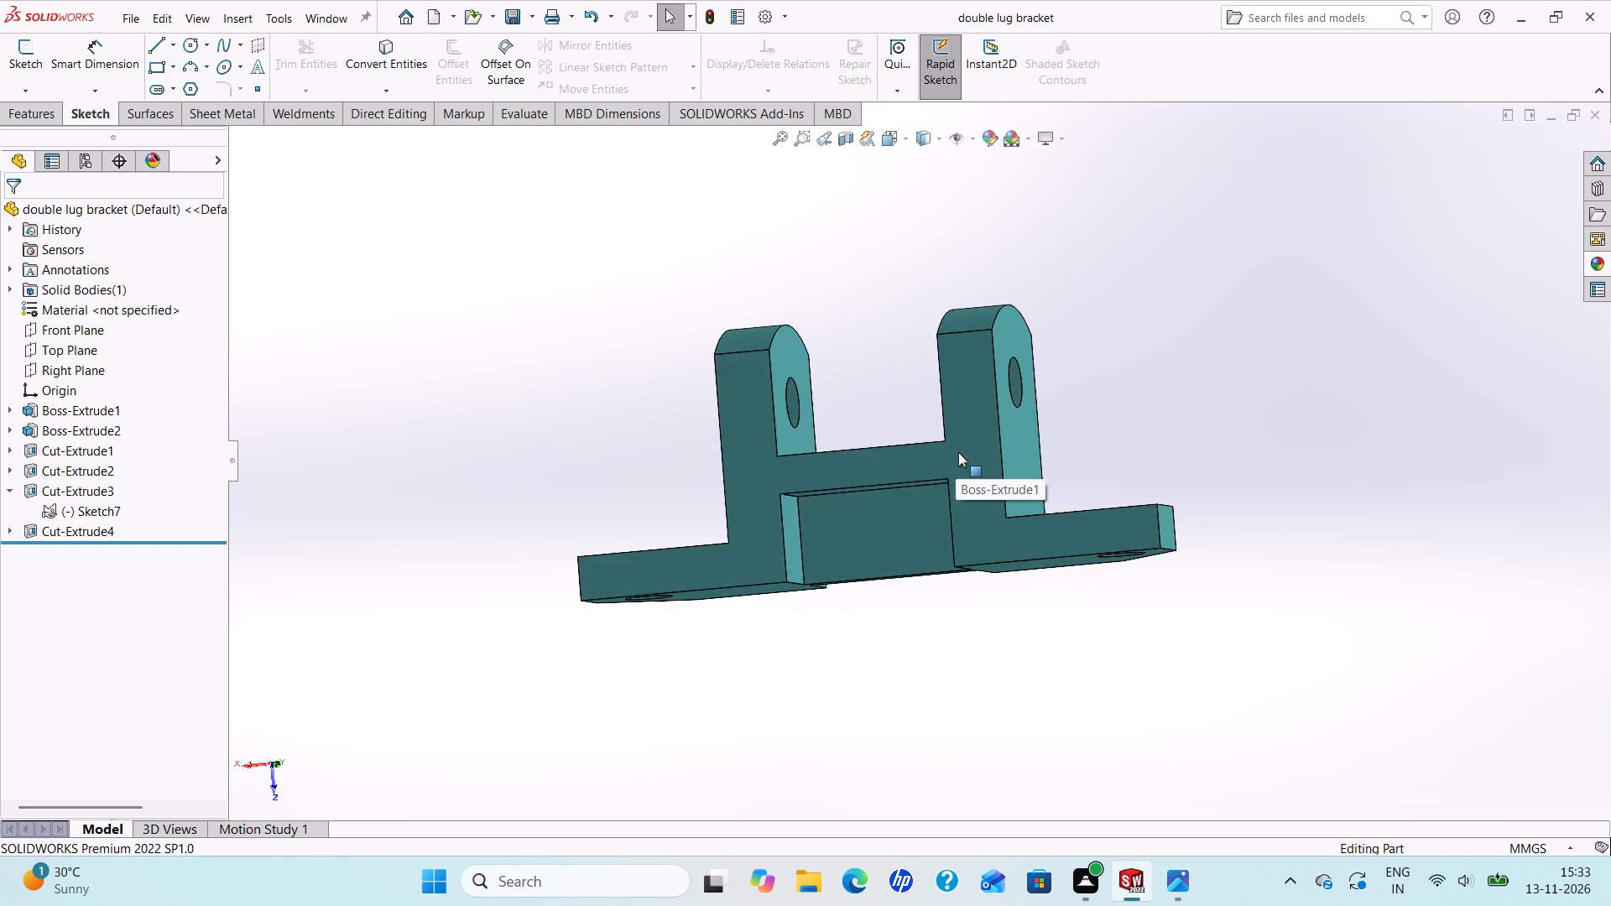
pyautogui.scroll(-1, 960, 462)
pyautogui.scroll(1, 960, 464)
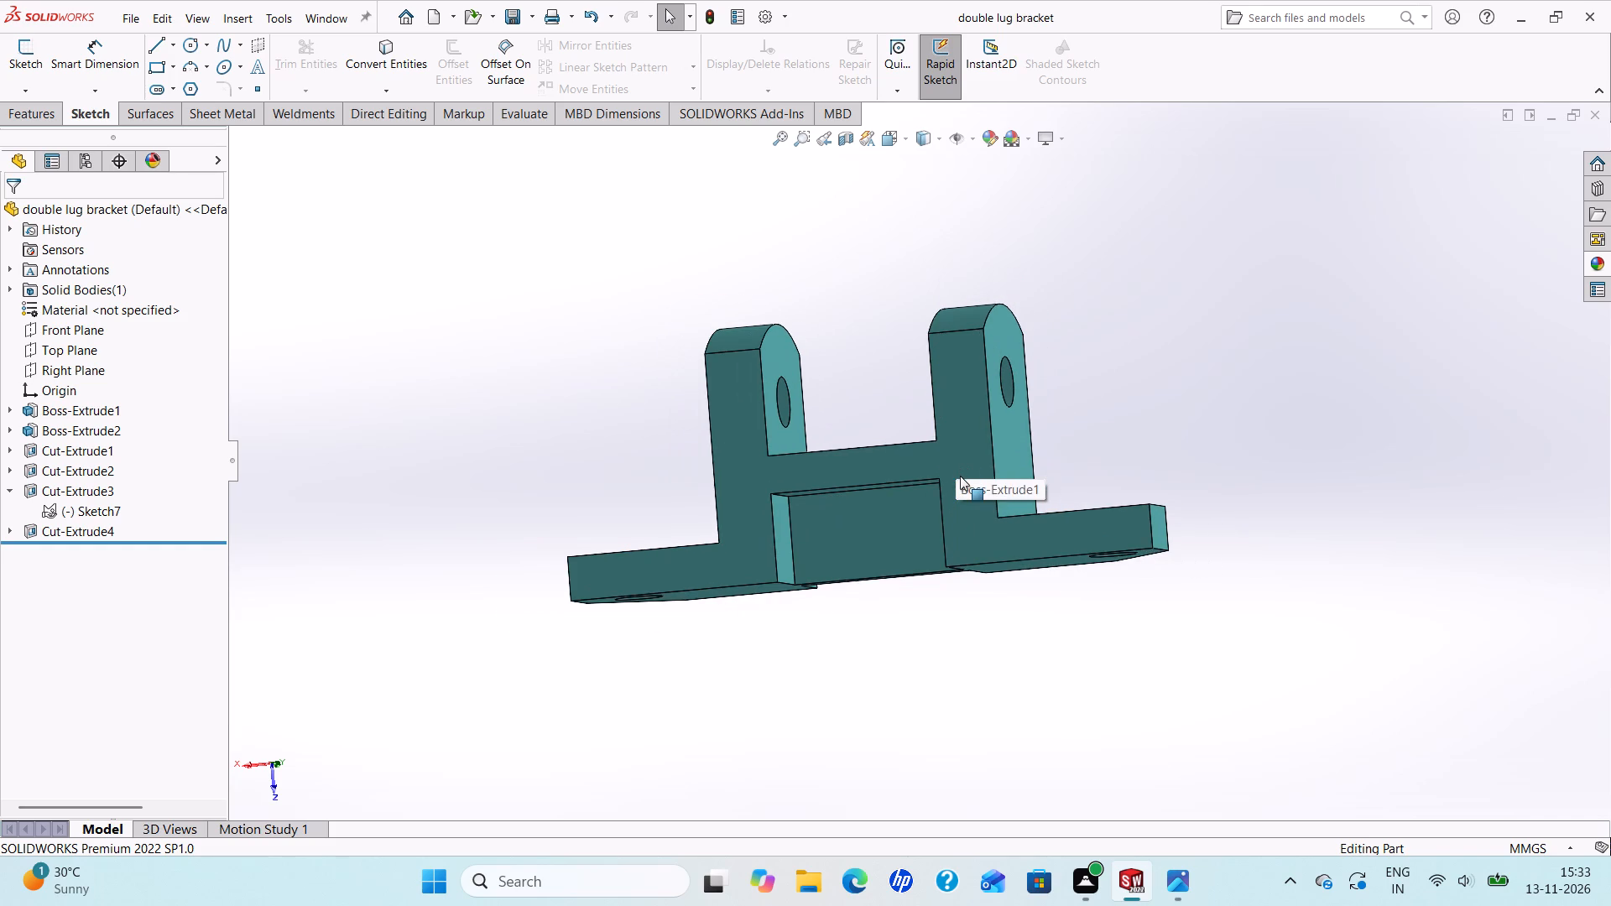
# Inspect the bracket from both base ends, checking the rounded lugs, their holes and the base mounting holes.
pyautogui.moveTo(1019, 469); pyautogui.dragTo(781, 529, button='middle')
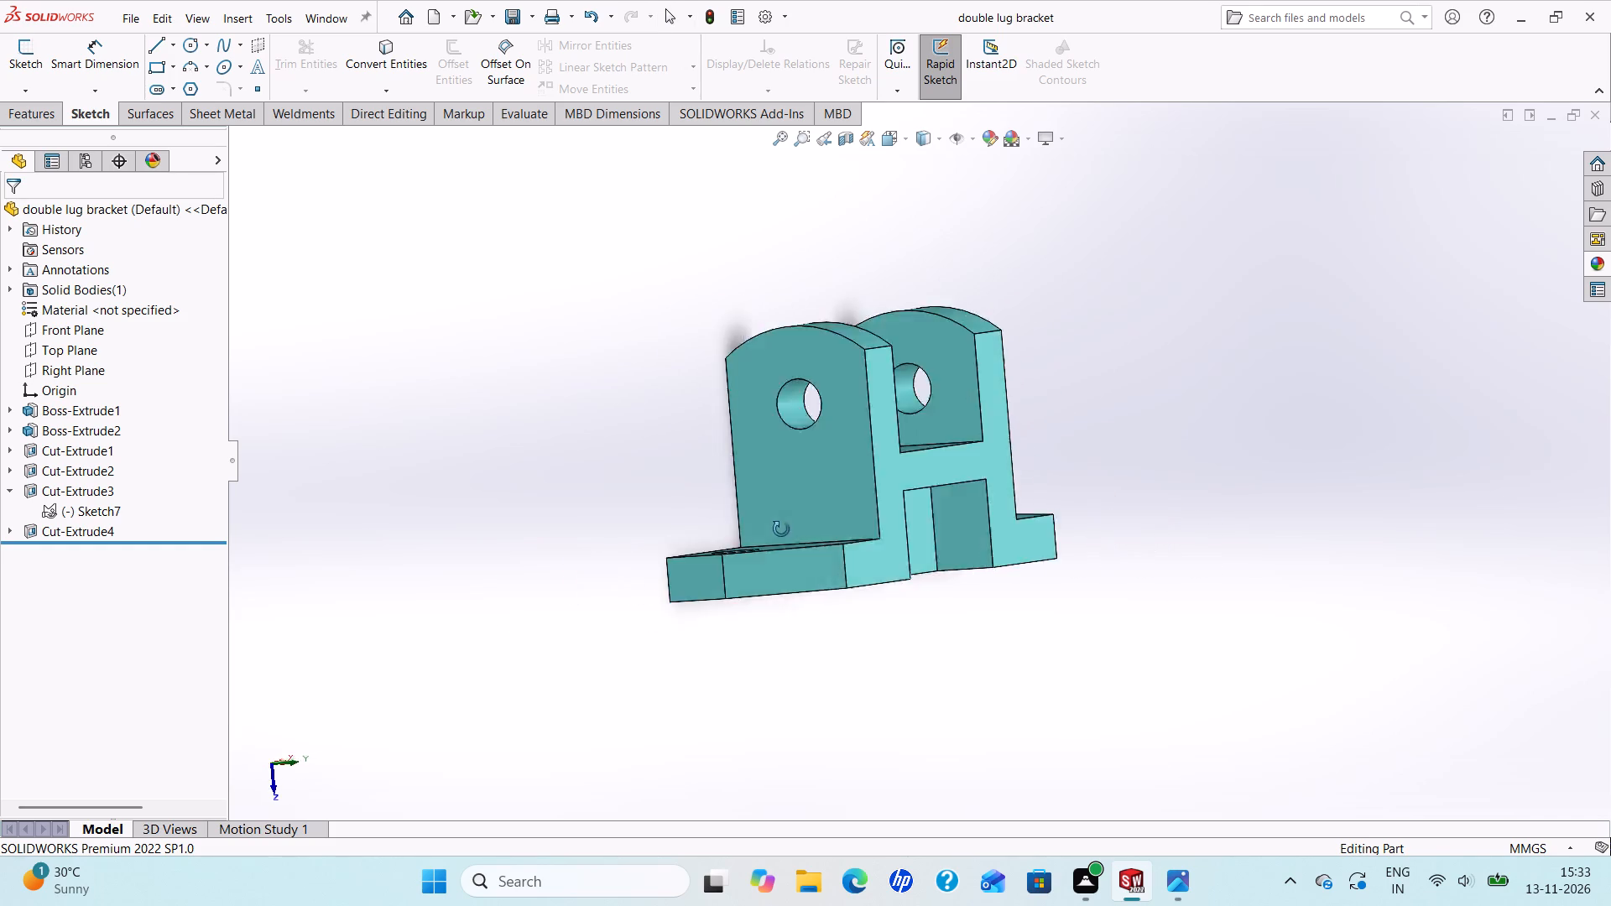
pyautogui.moveTo(781, 529); pyautogui.dragTo(516, 567, button='middle')
pyautogui.scroll(-1, 616, 532)
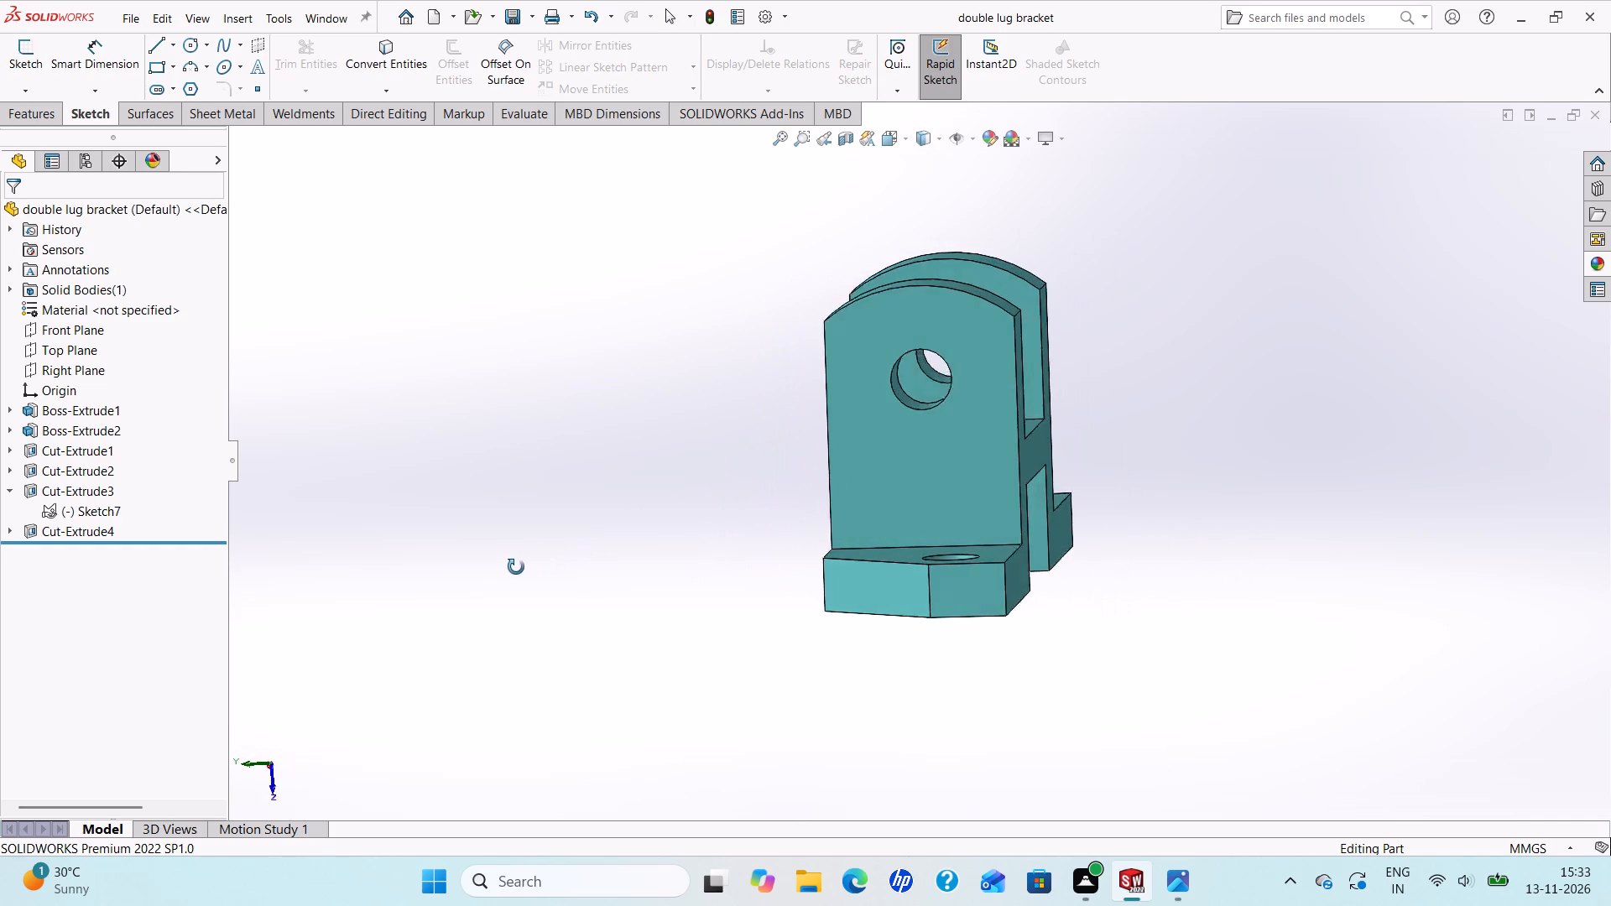
pyautogui.moveTo(516, 567); pyautogui.dragTo(469, 580, button='middle')
pyautogui.scroll(1, 656, 509)
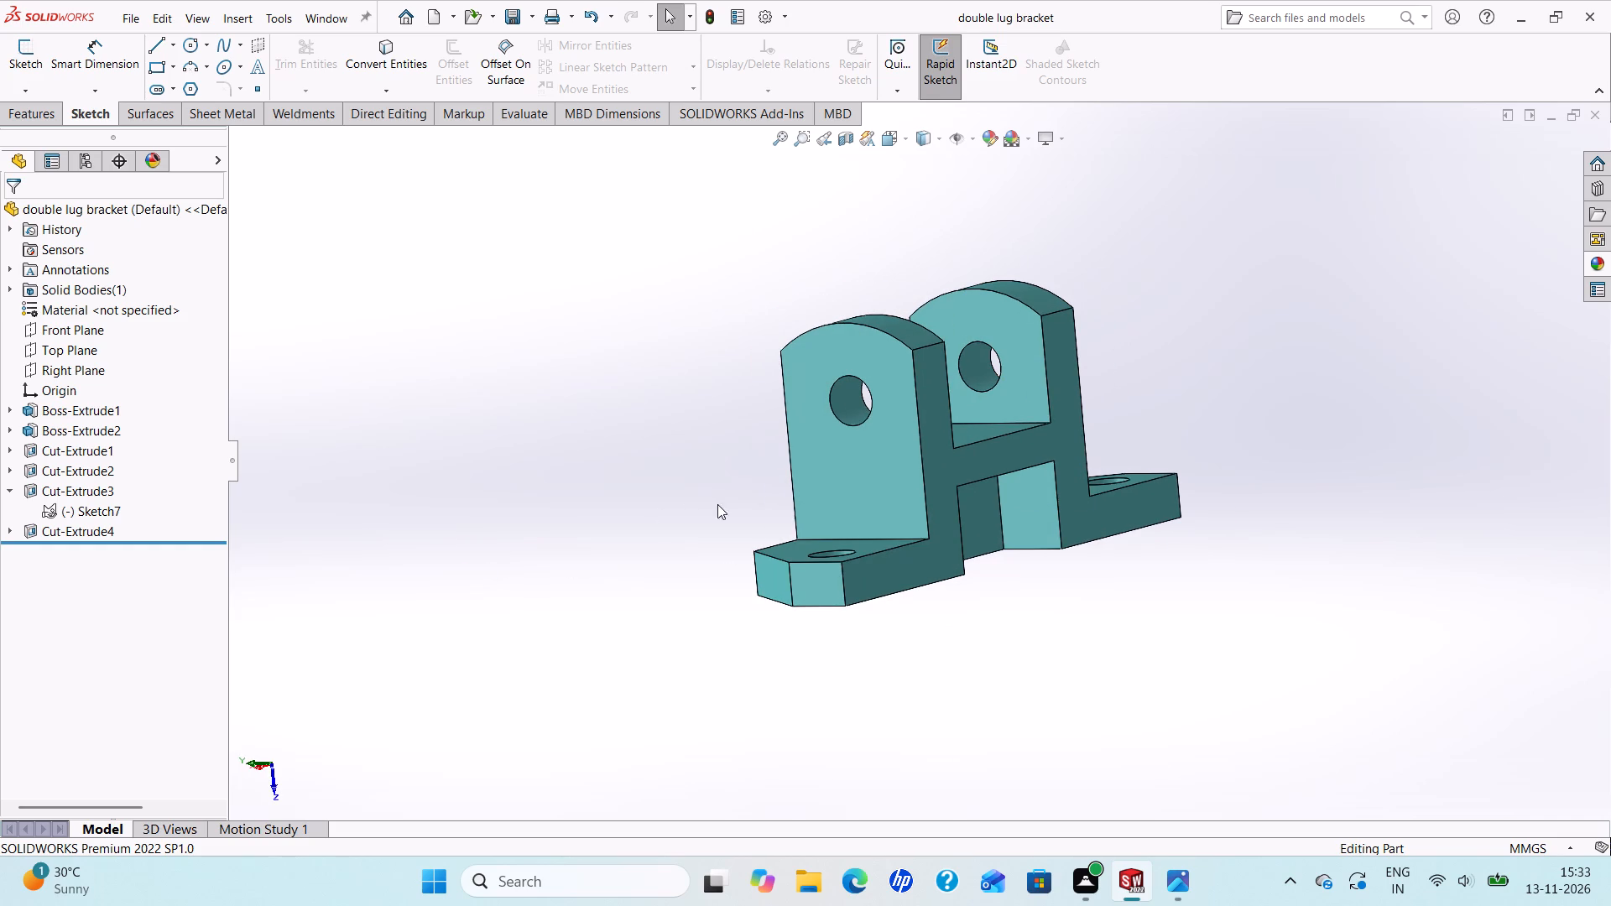
pyautogui.scroll(-1, 1005, 498)
pyautogui.scroll(2, 976, 506)
pyautogui.moveTo(1003, 474); pyautogui.dragTo(807, 548, button='middle')
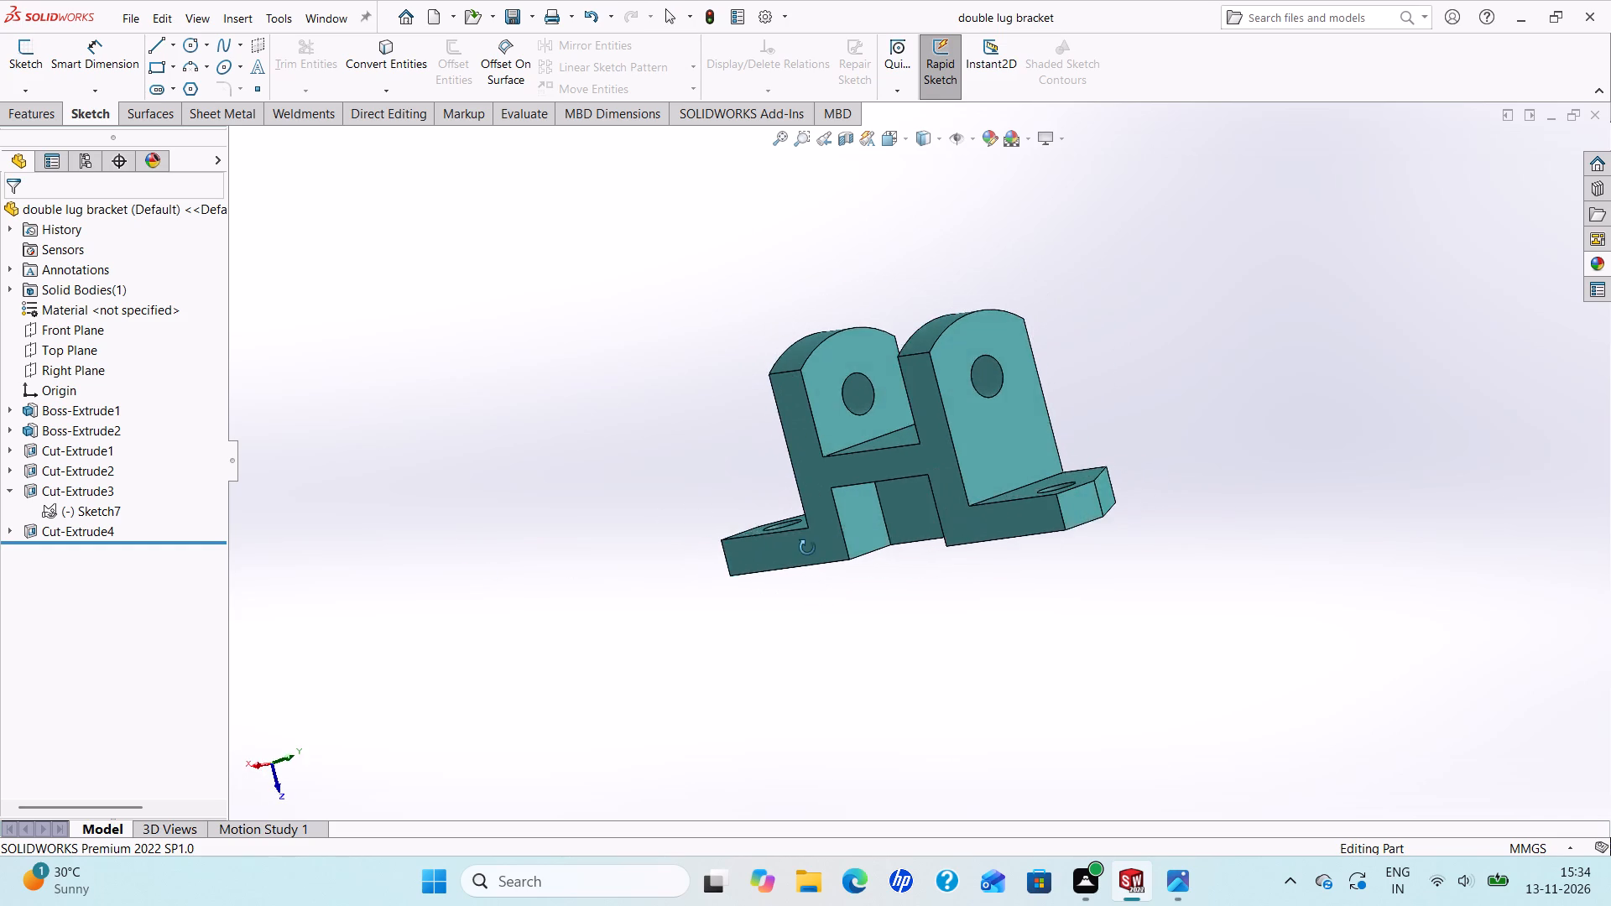
pyautogui.moveTo(807, 548); pyautogui.dragTo(789, 557, button='middle')
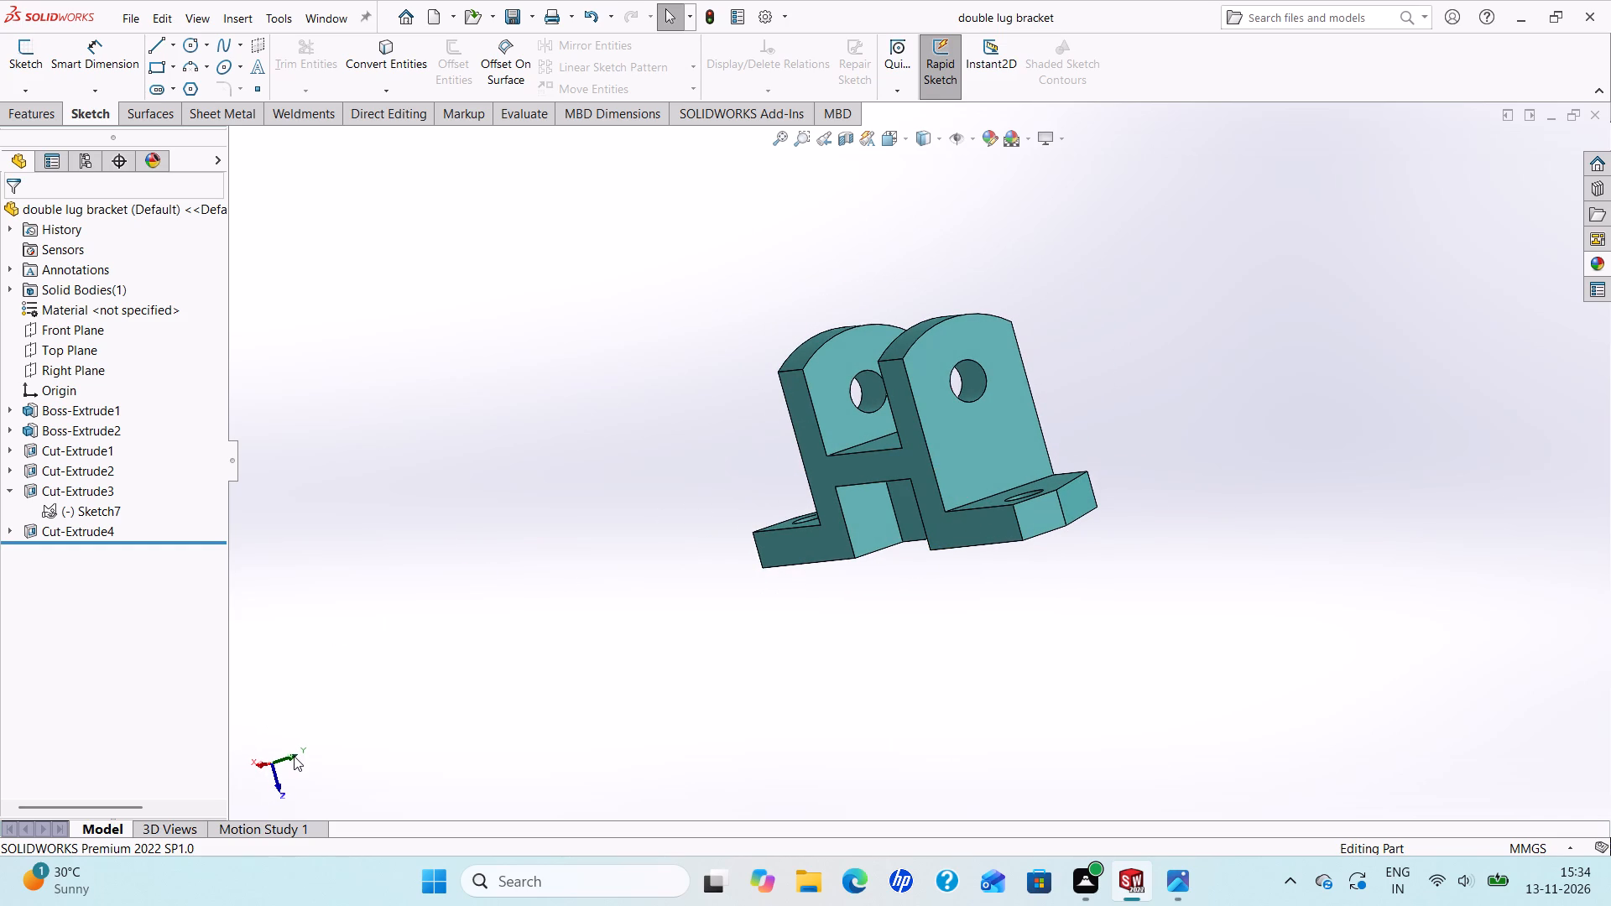
# Check the bracket in the Top and Front standard views, and examine the base underside with its chamfered corners and central recesses.
pyautogui.click(294, 756)
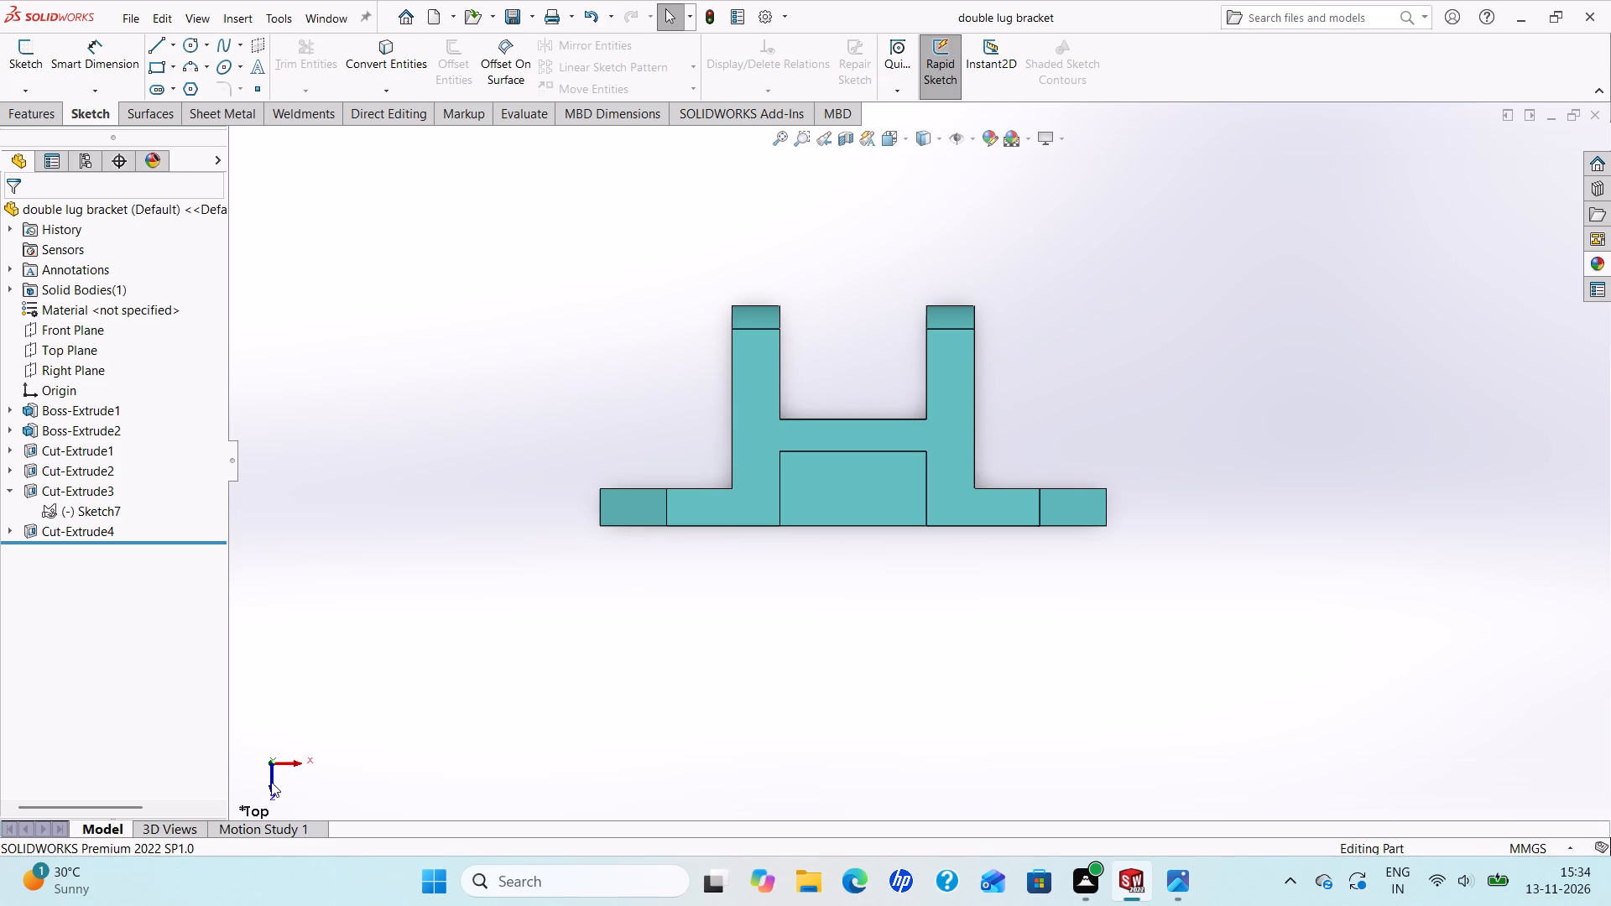
pyautogui.click(270, 786)
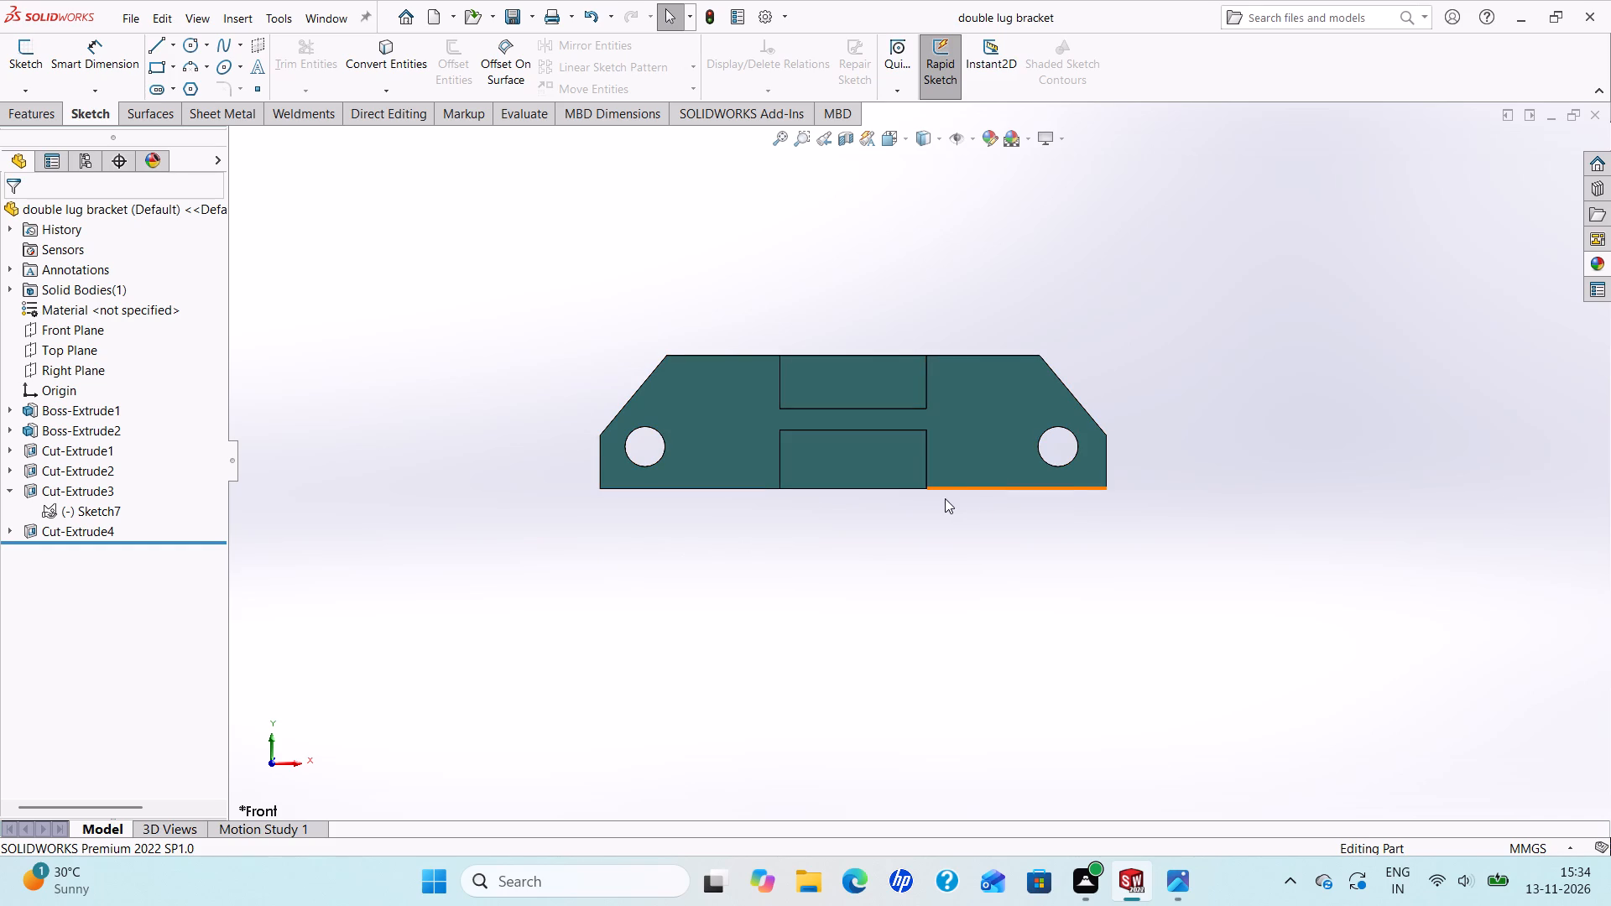
pyautogui.moveTo(774, 450); pyautogui.dragTo(827, 539, button='middle')
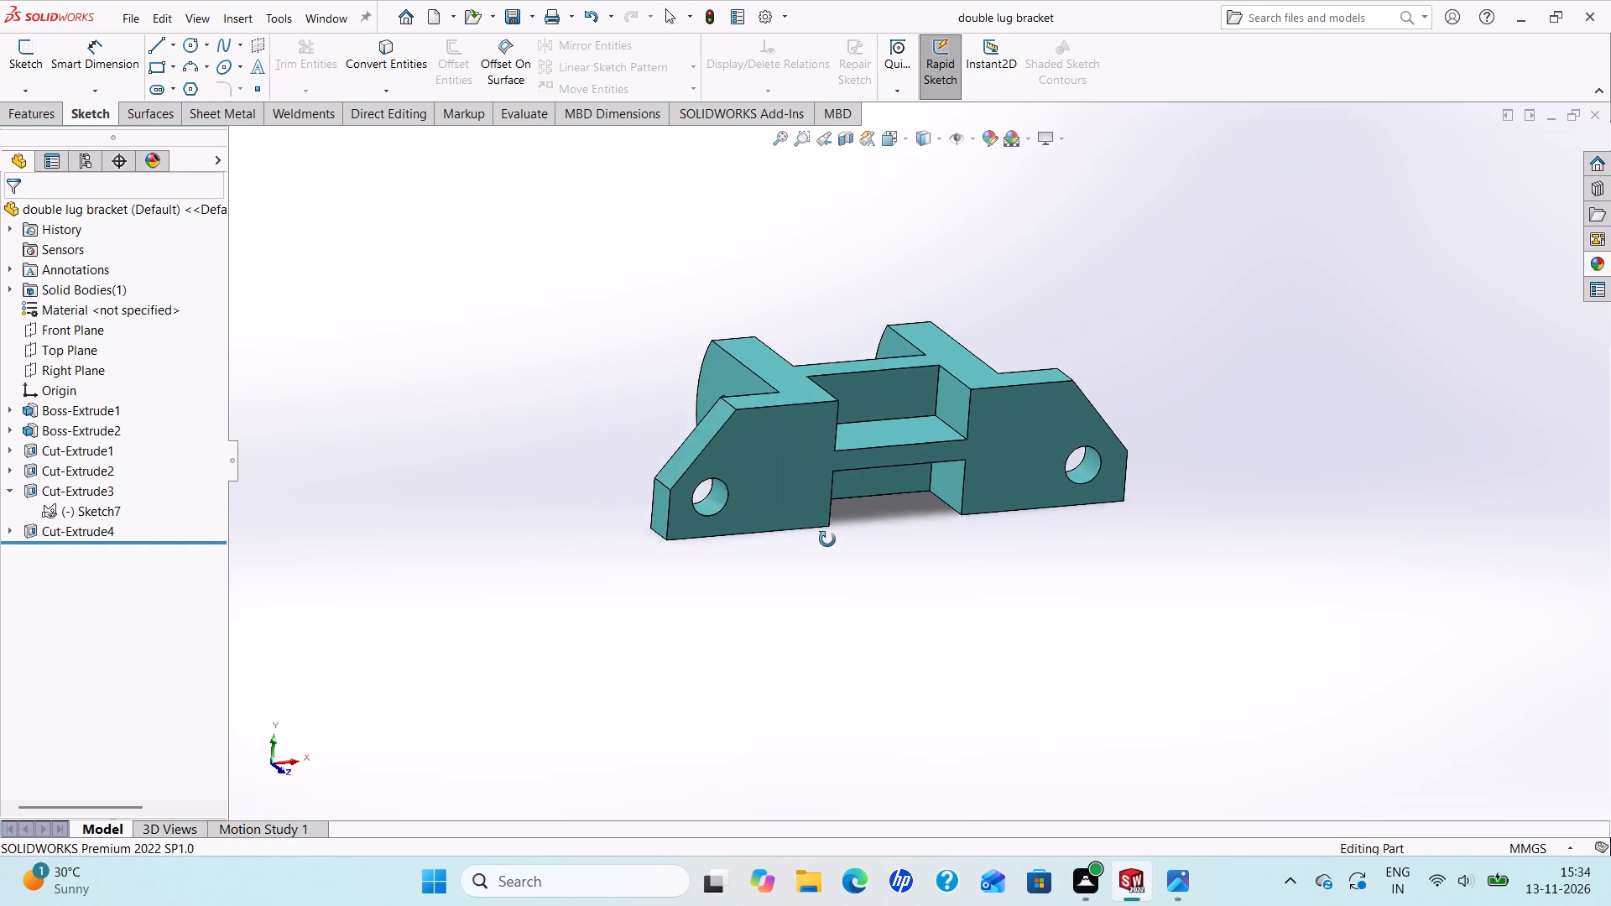
pyautogui.moveTo(827, 539); pyautogui.dragTo(798, 536, button='middle')
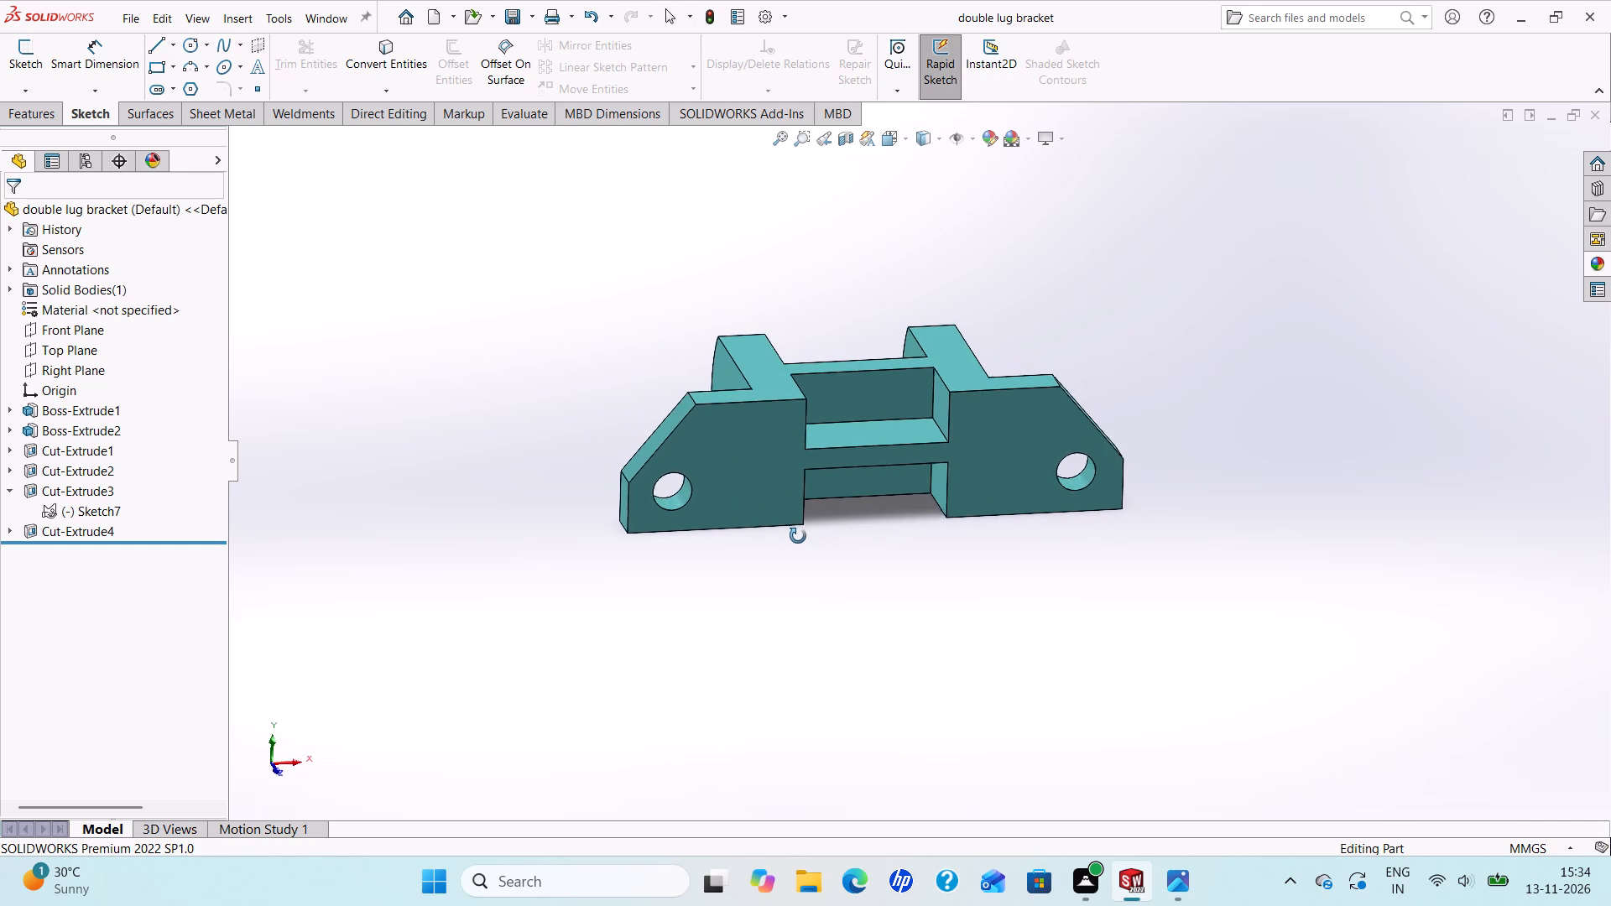
pyautogui.moveTo(798, 536); pyautogui.dragTo(830, 553, button='middle')
pyautogui.scroll(1, 735, 451)
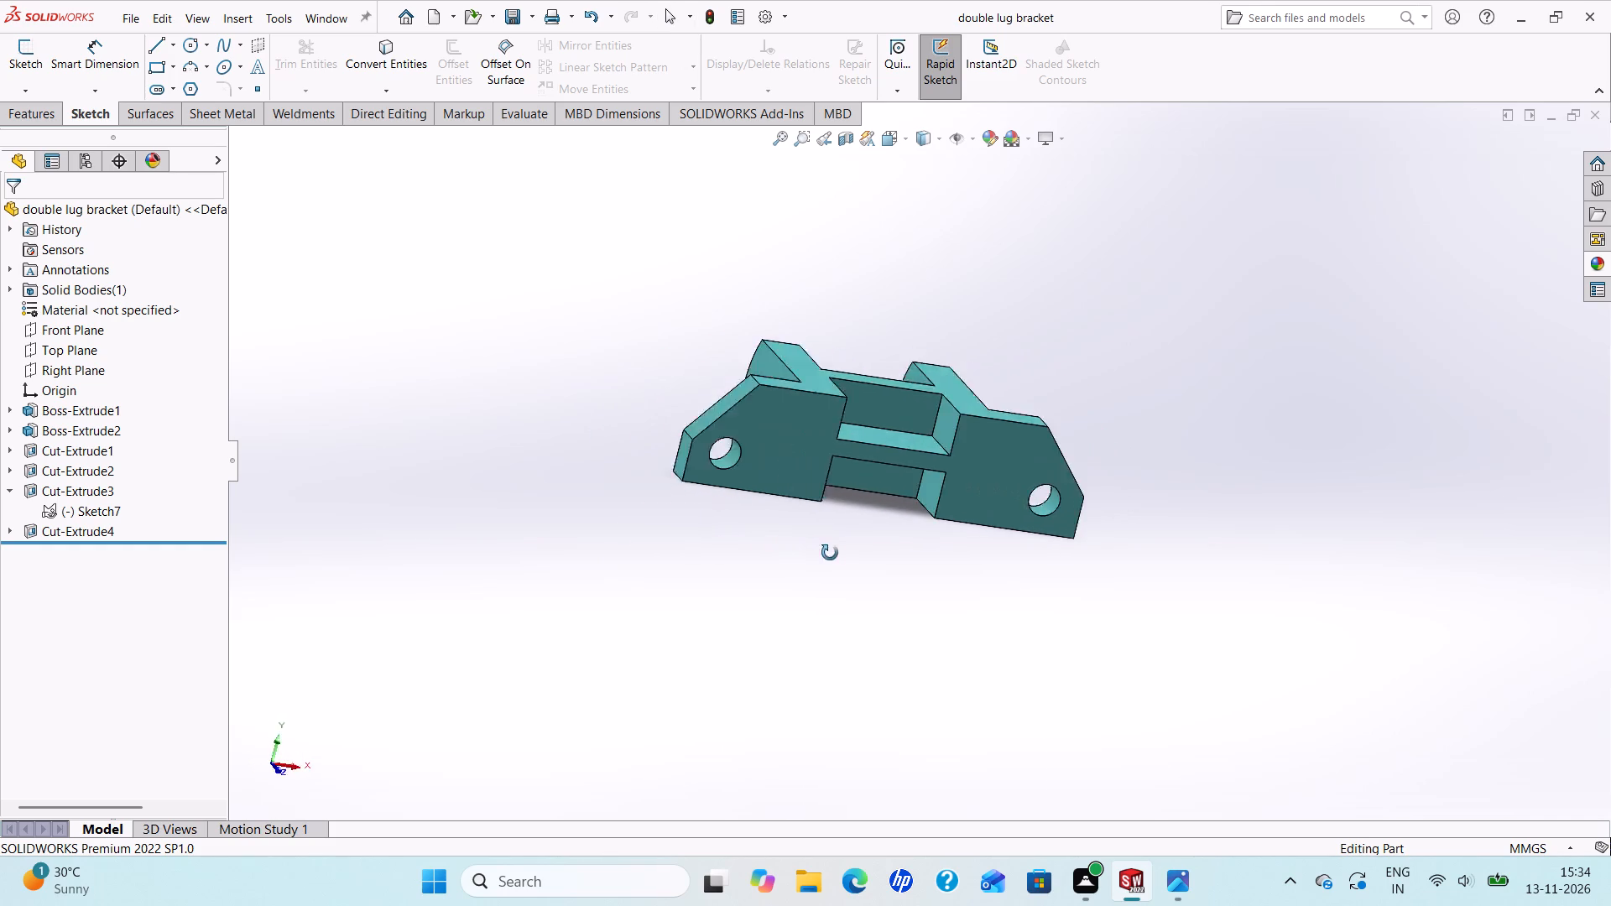
pyautogui.moveTo(830, 553); pyautogui.dragTo(712, 536, button='middle')
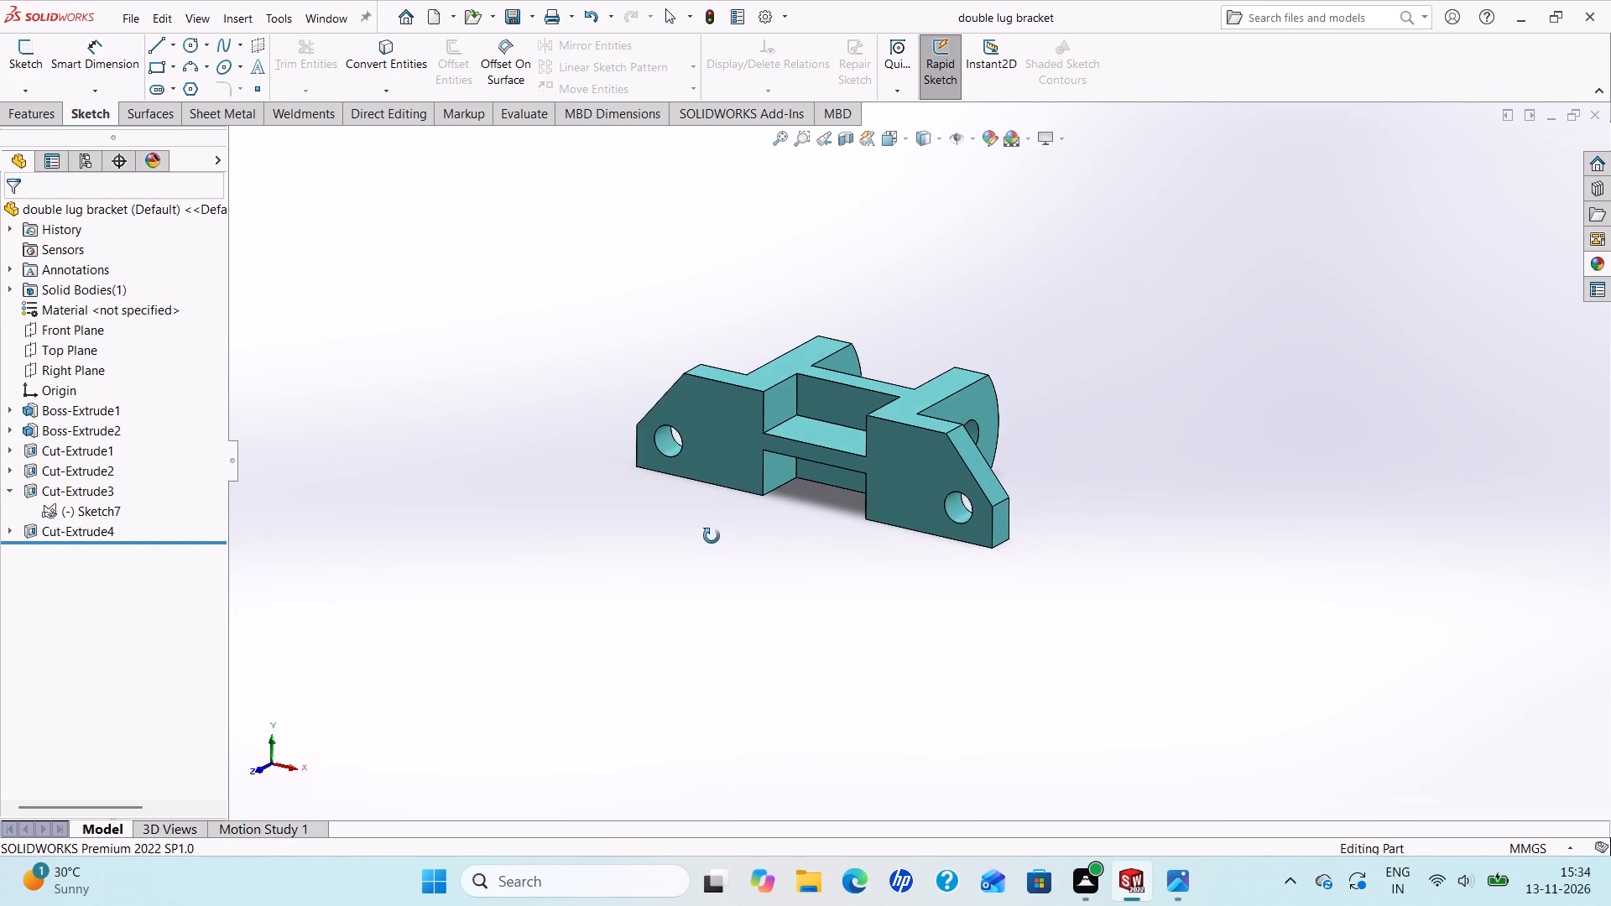
# Examine the two rounded lugs, their through holes and the adjoining base ends from an oblique angle, near and far.
pyautogui.moveTo(712, 536); pyautogui.dragTo(1009, 514, button='middle')
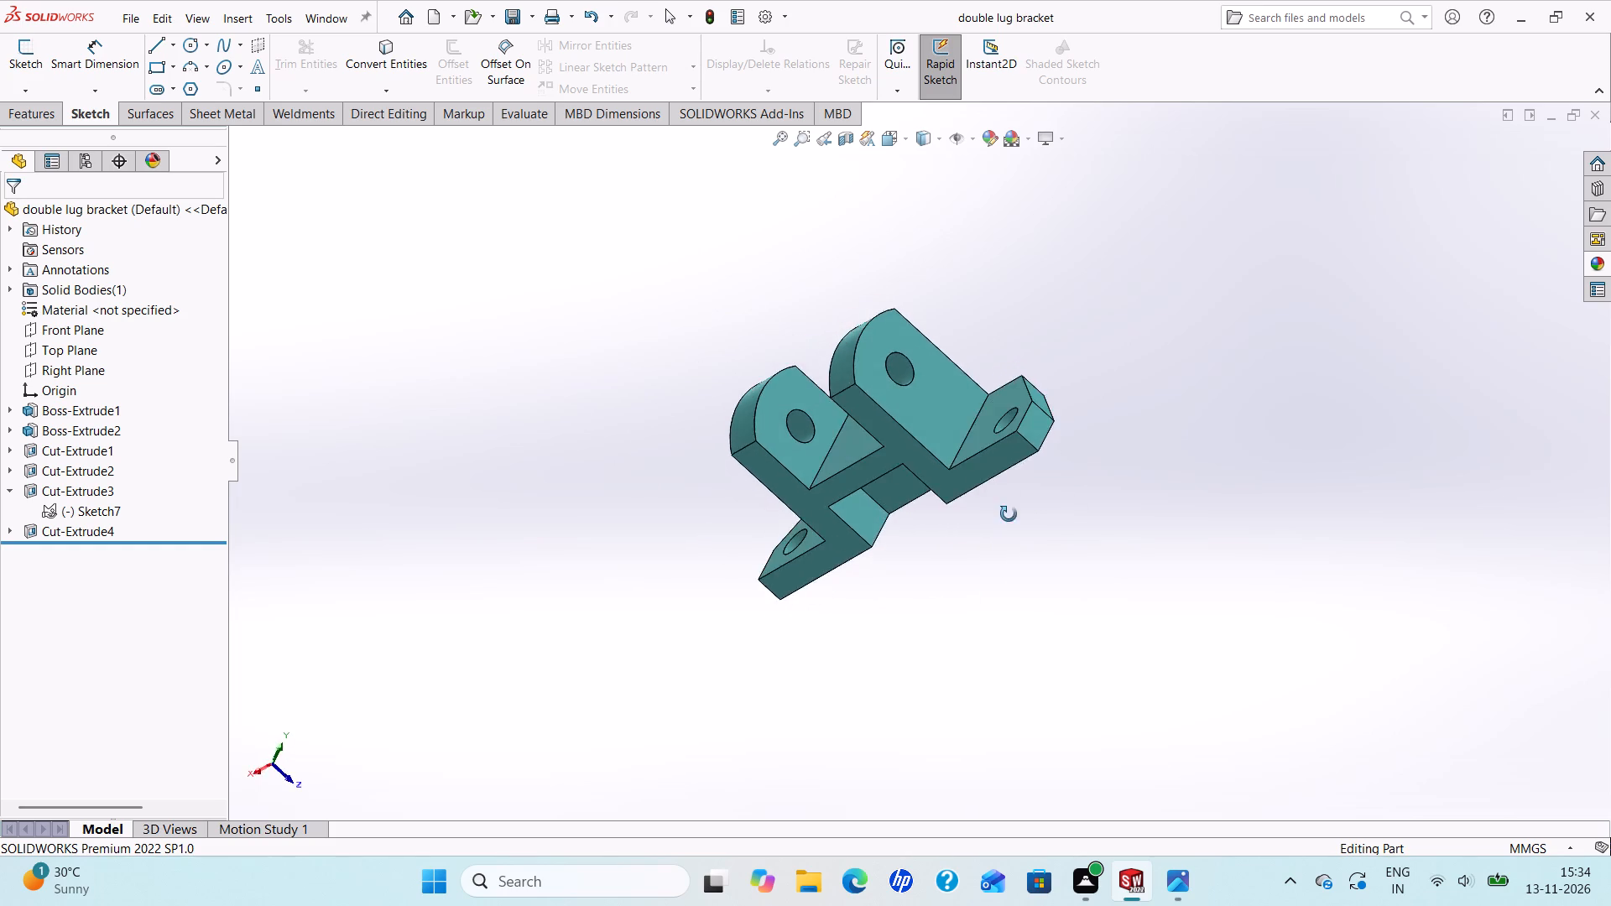
pyautogui.moveTo(1009, 514); pyautogui.dragTo(1022, 561, button='middle')
pyautogui.scroll(1, 868, 413)
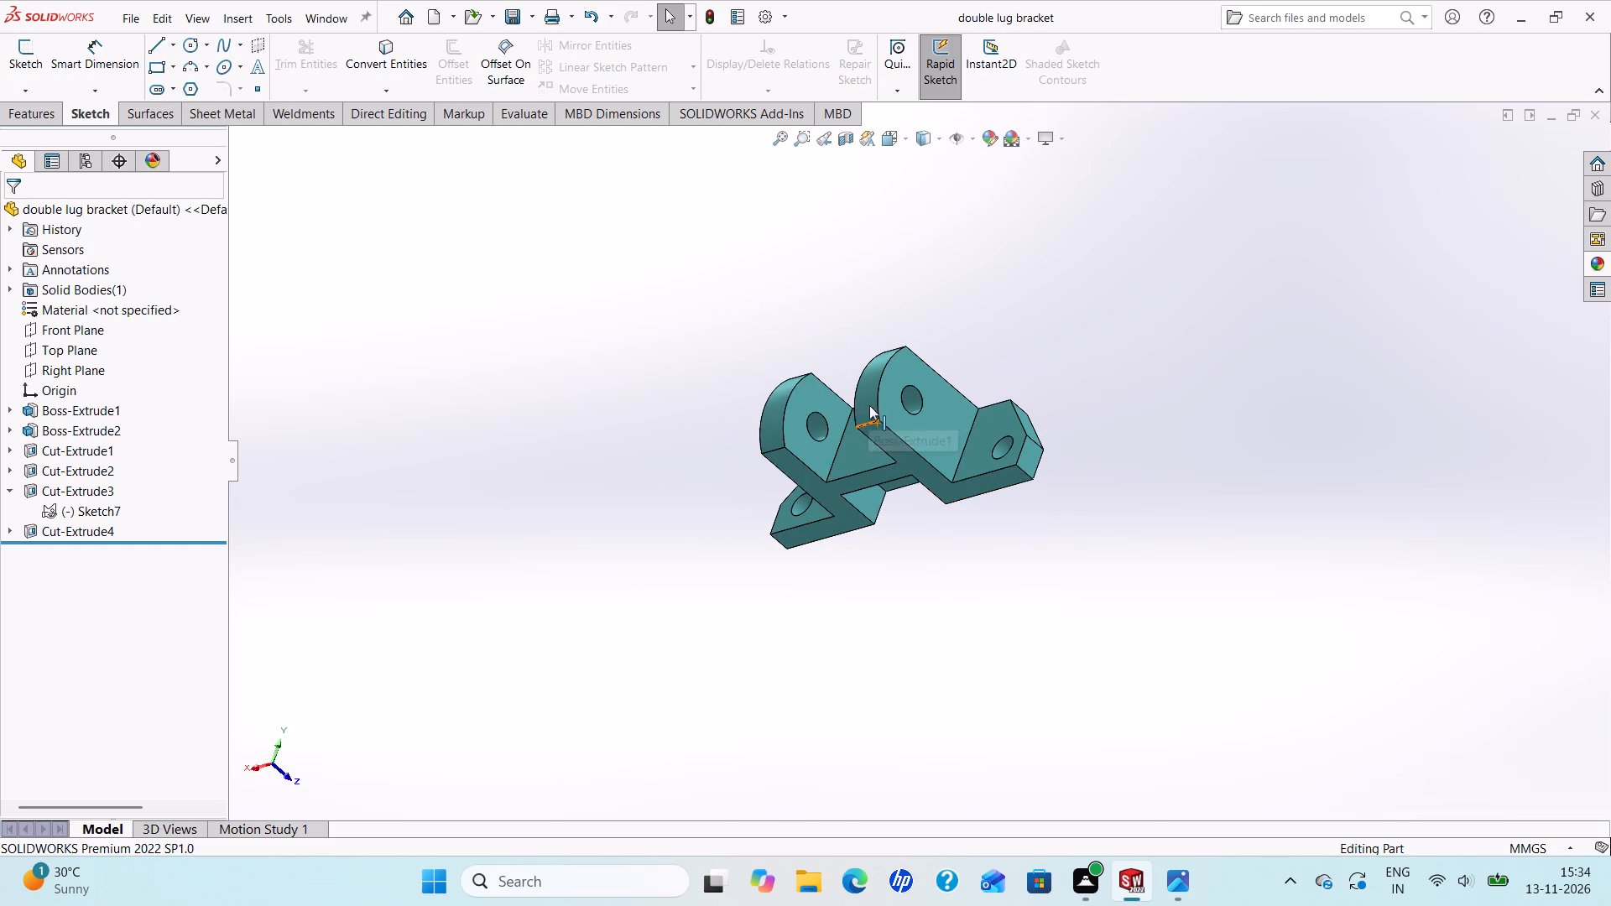
pyautogui.scroll(-2, 924, 461)
pyautogui.scroll(3, 968, 446)
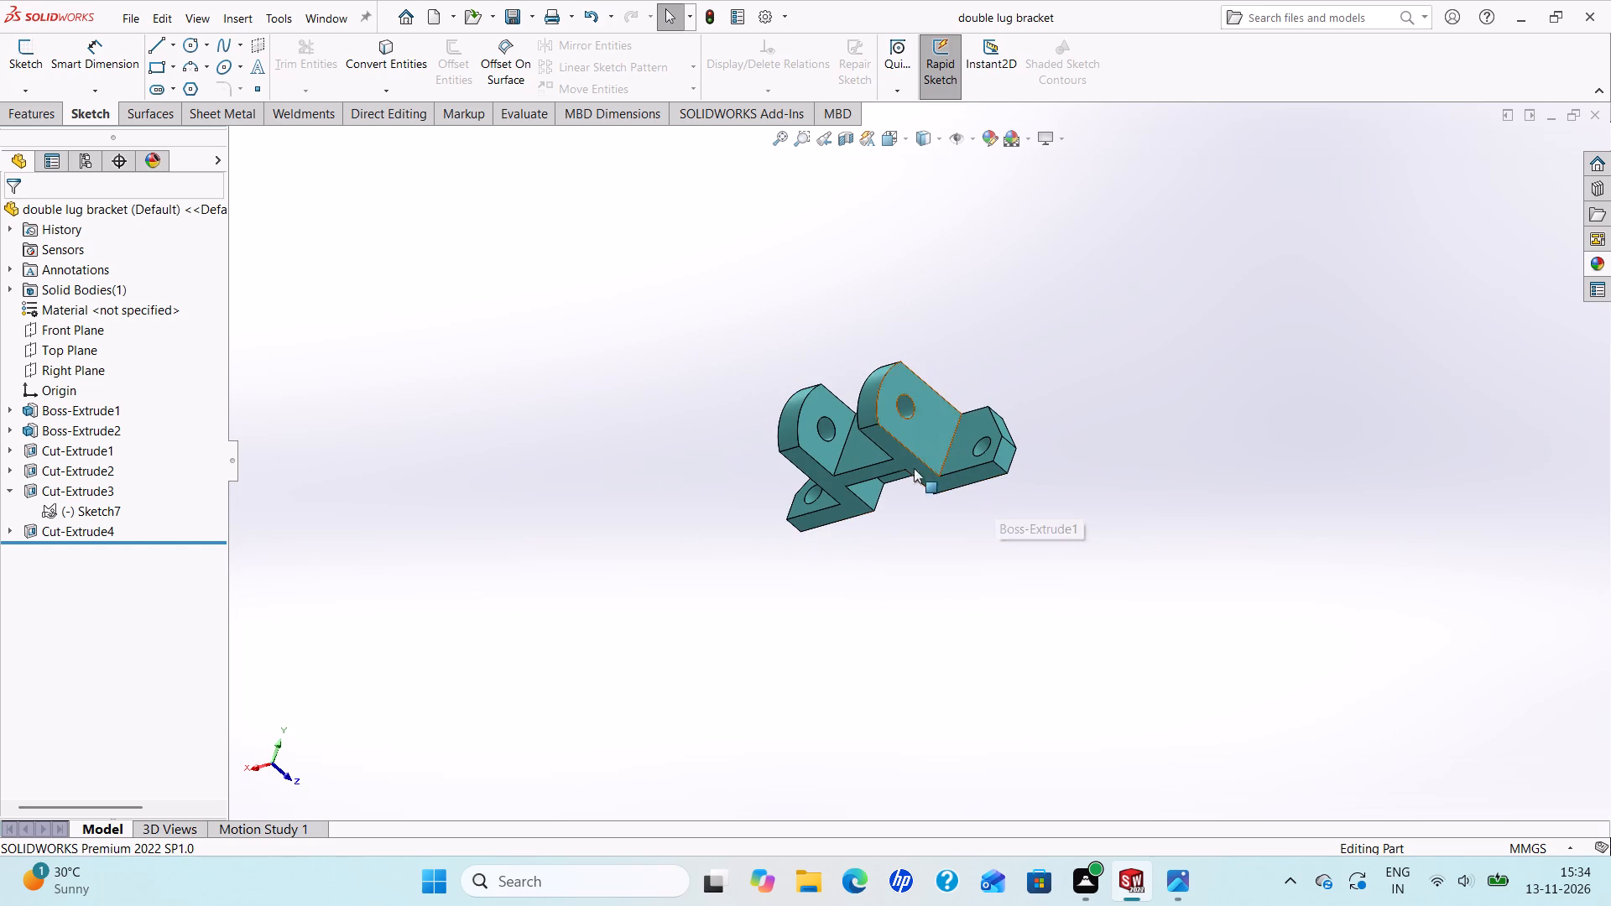
pyautogui.scroll(-2, 919, 478)
pyautogui.scroll(-2, 990, 406)
pyautogui.scroll(-1, 978, 489)
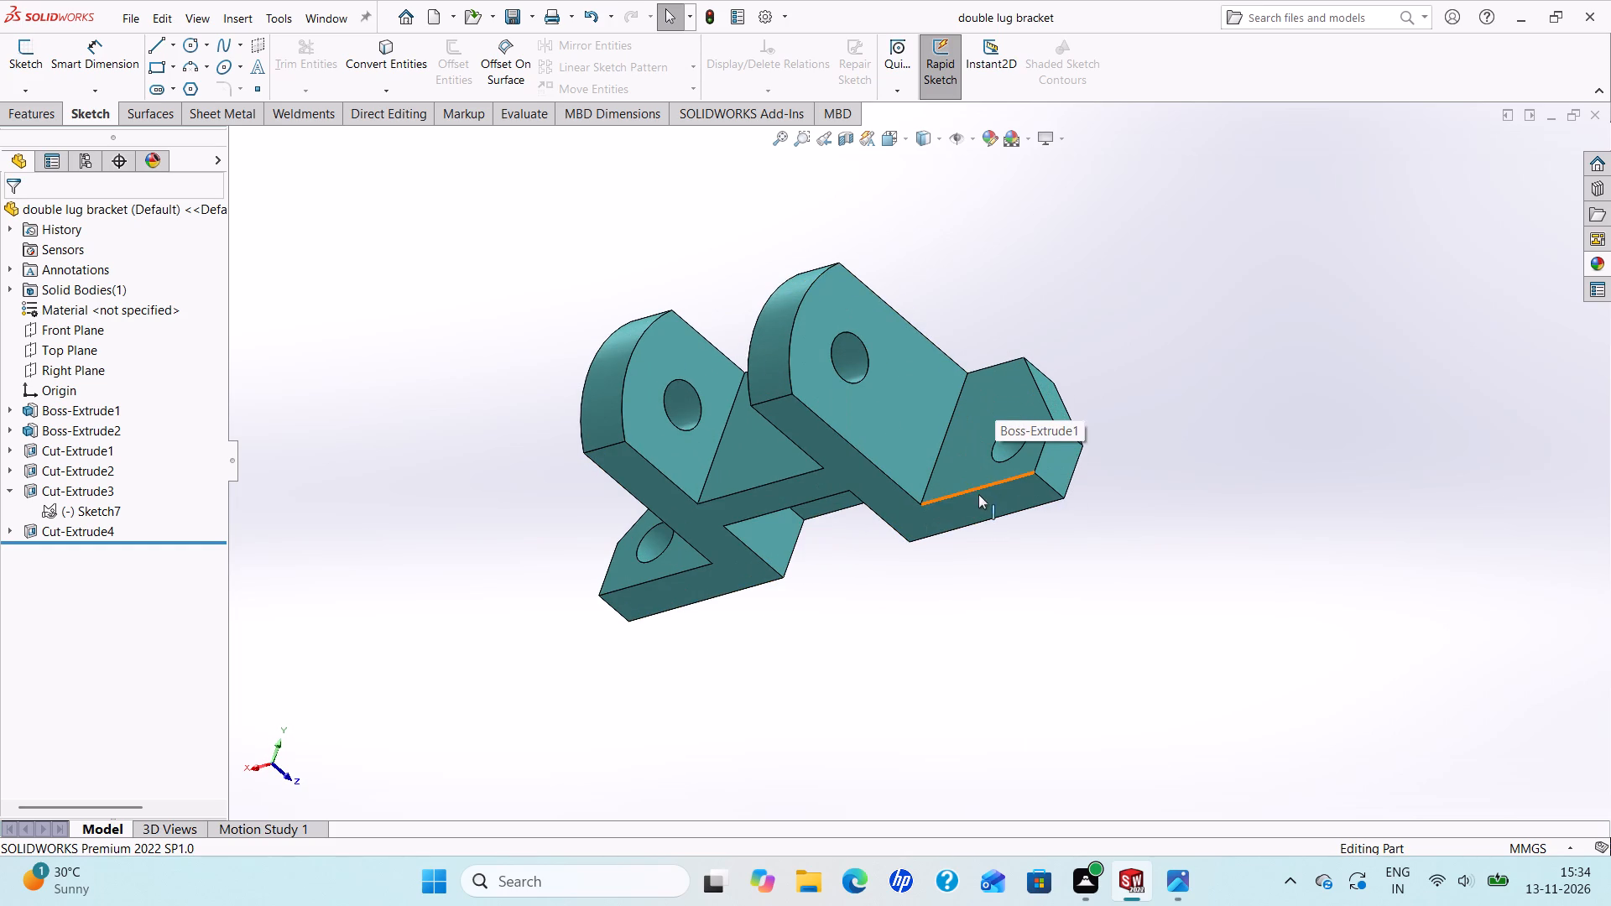
pyautogui.scroll(-1, 889, 445)
pyautogui.scroll(1, 907, 476)
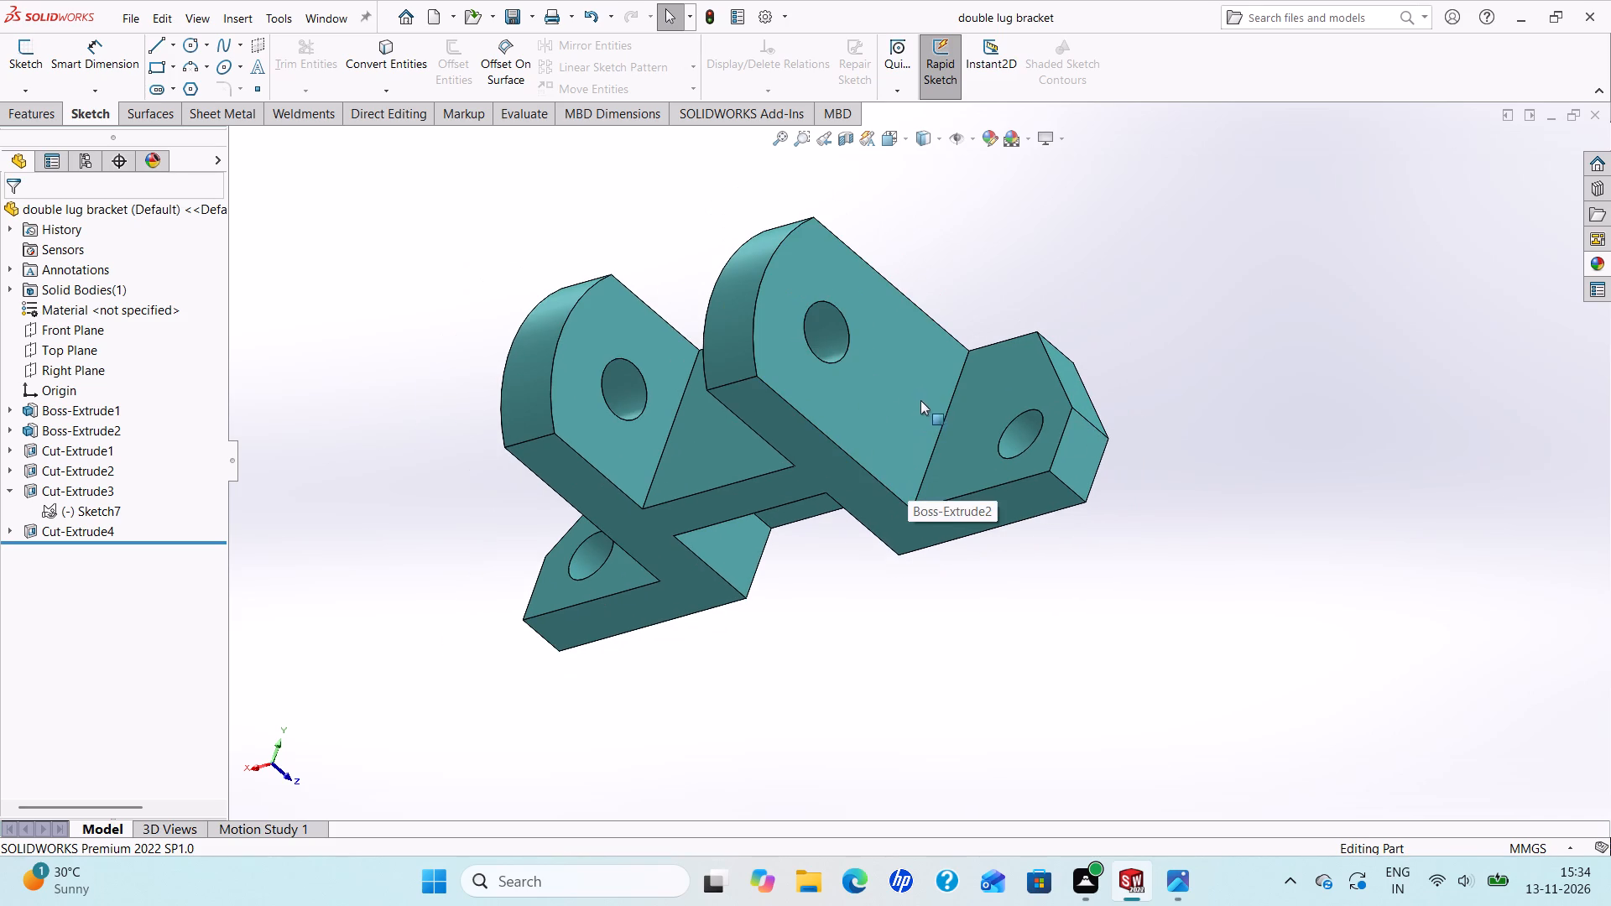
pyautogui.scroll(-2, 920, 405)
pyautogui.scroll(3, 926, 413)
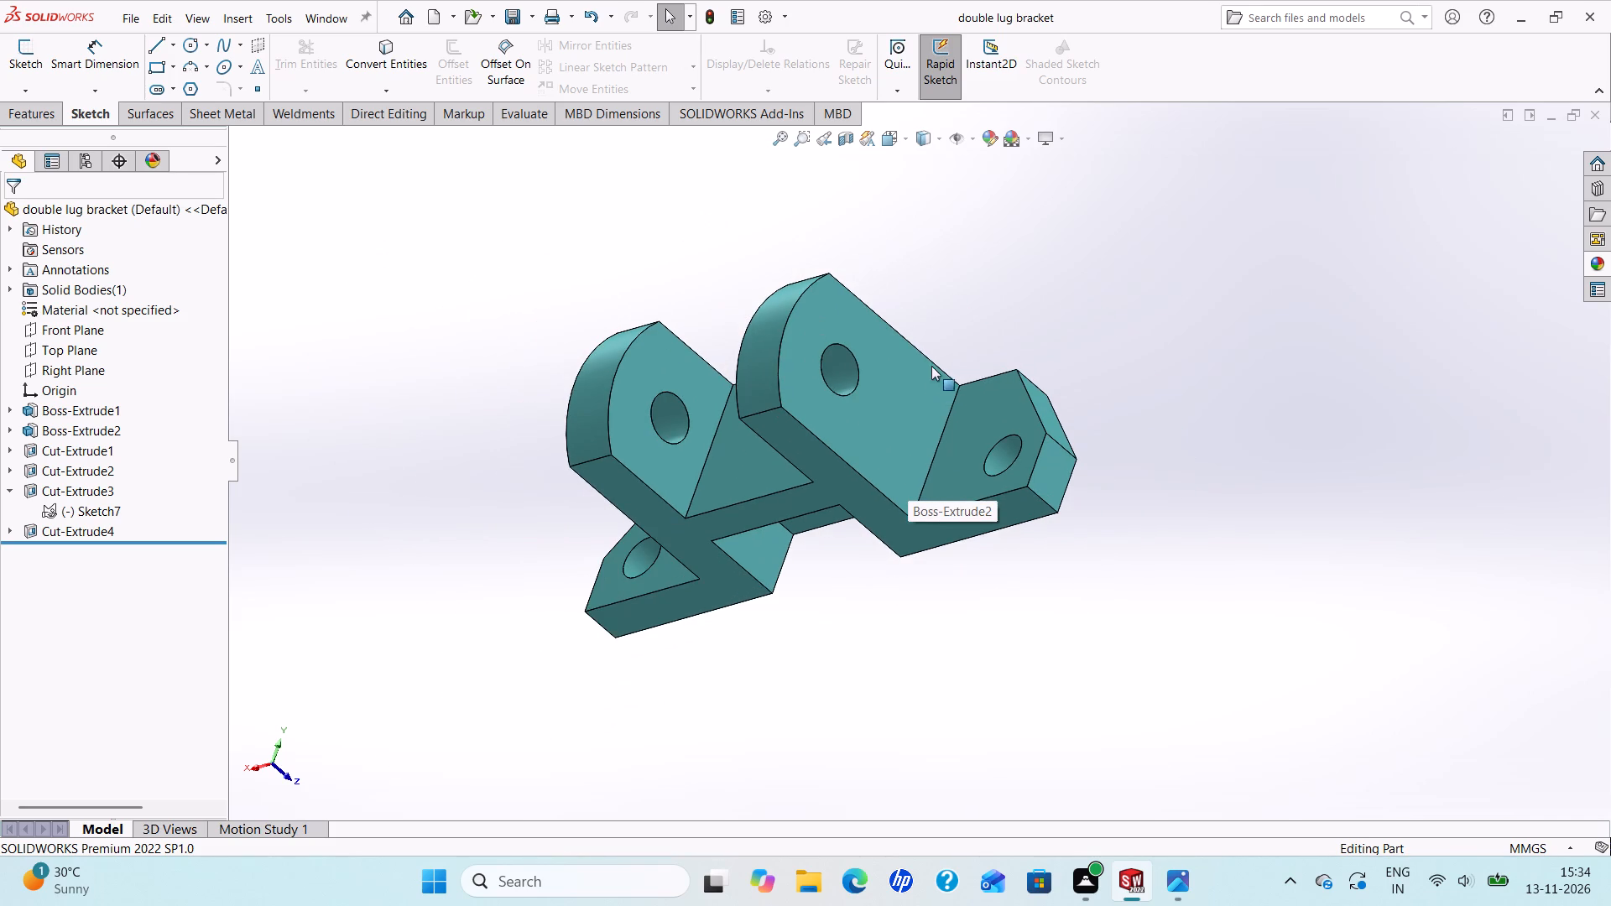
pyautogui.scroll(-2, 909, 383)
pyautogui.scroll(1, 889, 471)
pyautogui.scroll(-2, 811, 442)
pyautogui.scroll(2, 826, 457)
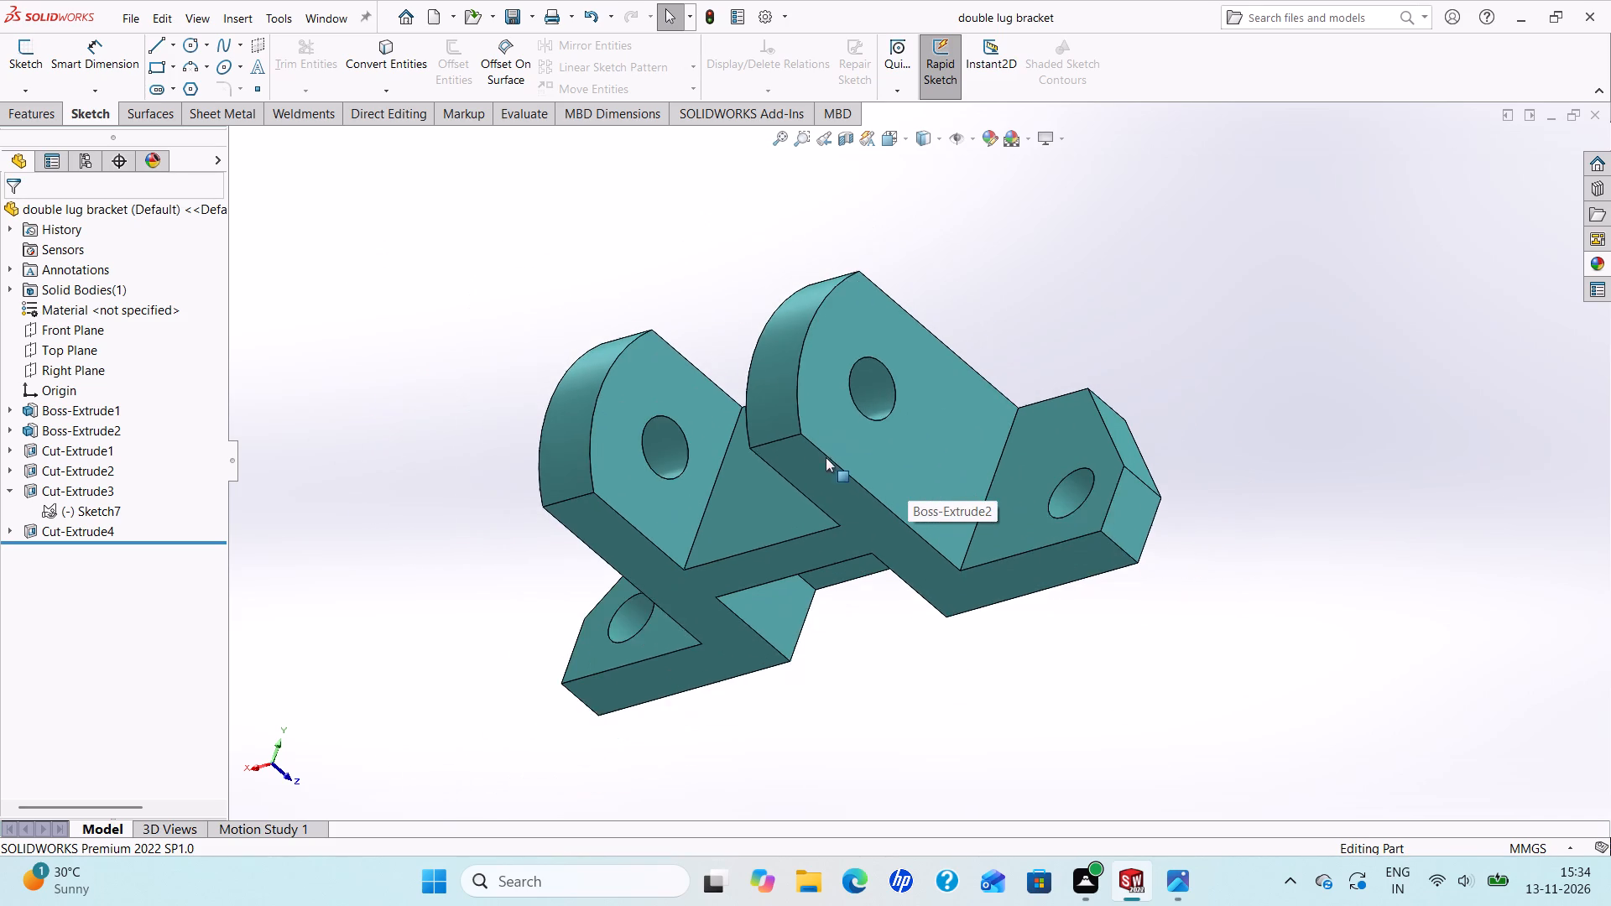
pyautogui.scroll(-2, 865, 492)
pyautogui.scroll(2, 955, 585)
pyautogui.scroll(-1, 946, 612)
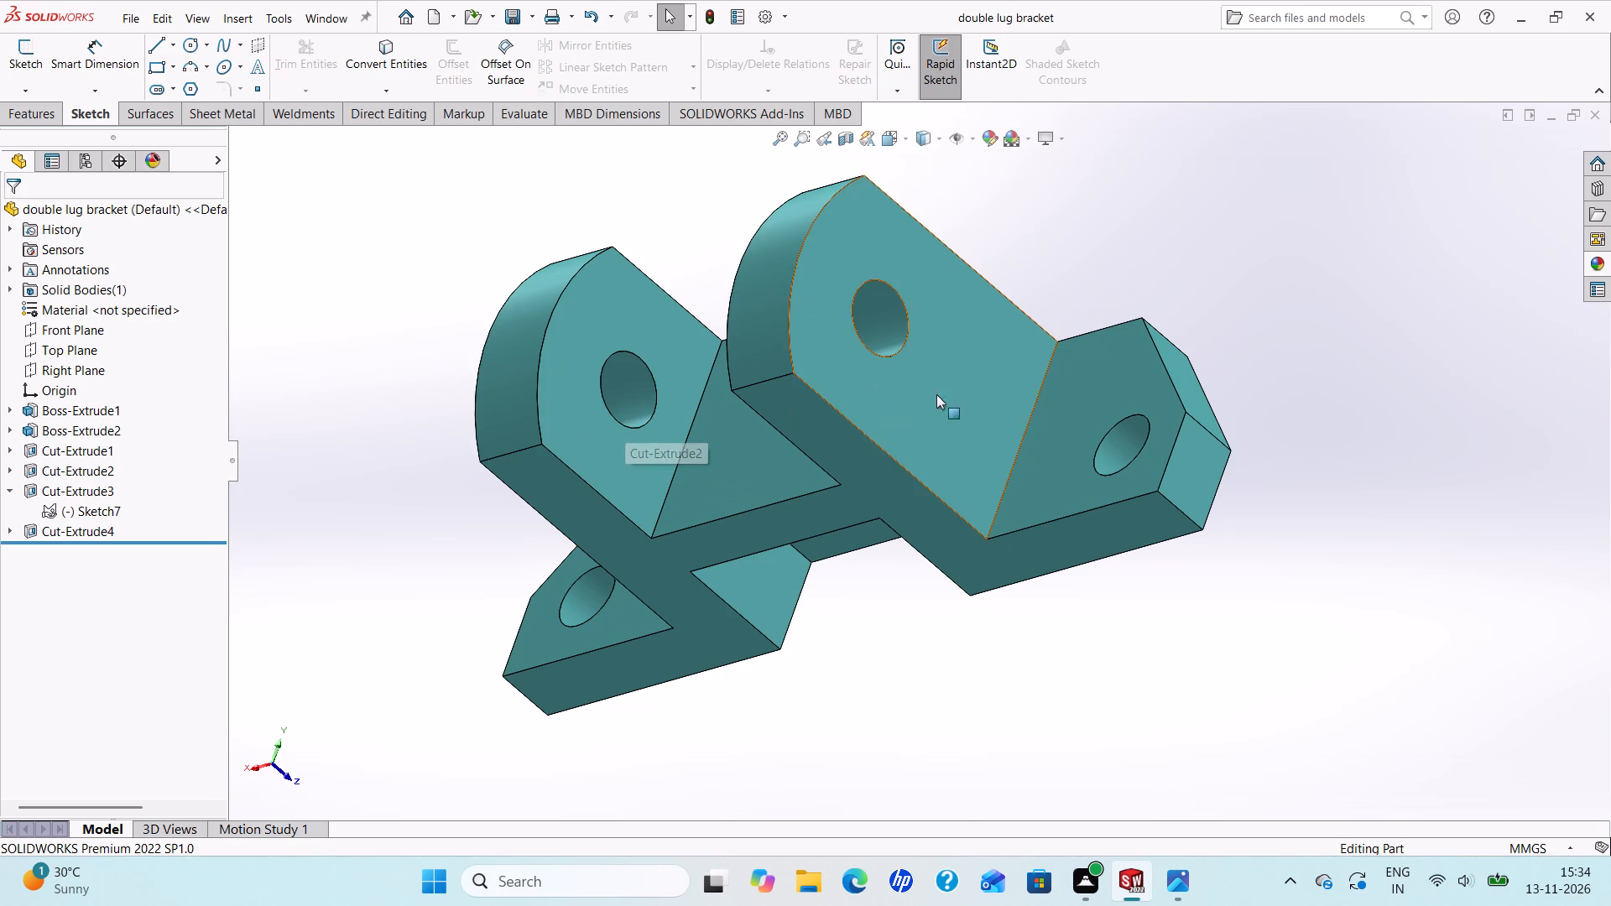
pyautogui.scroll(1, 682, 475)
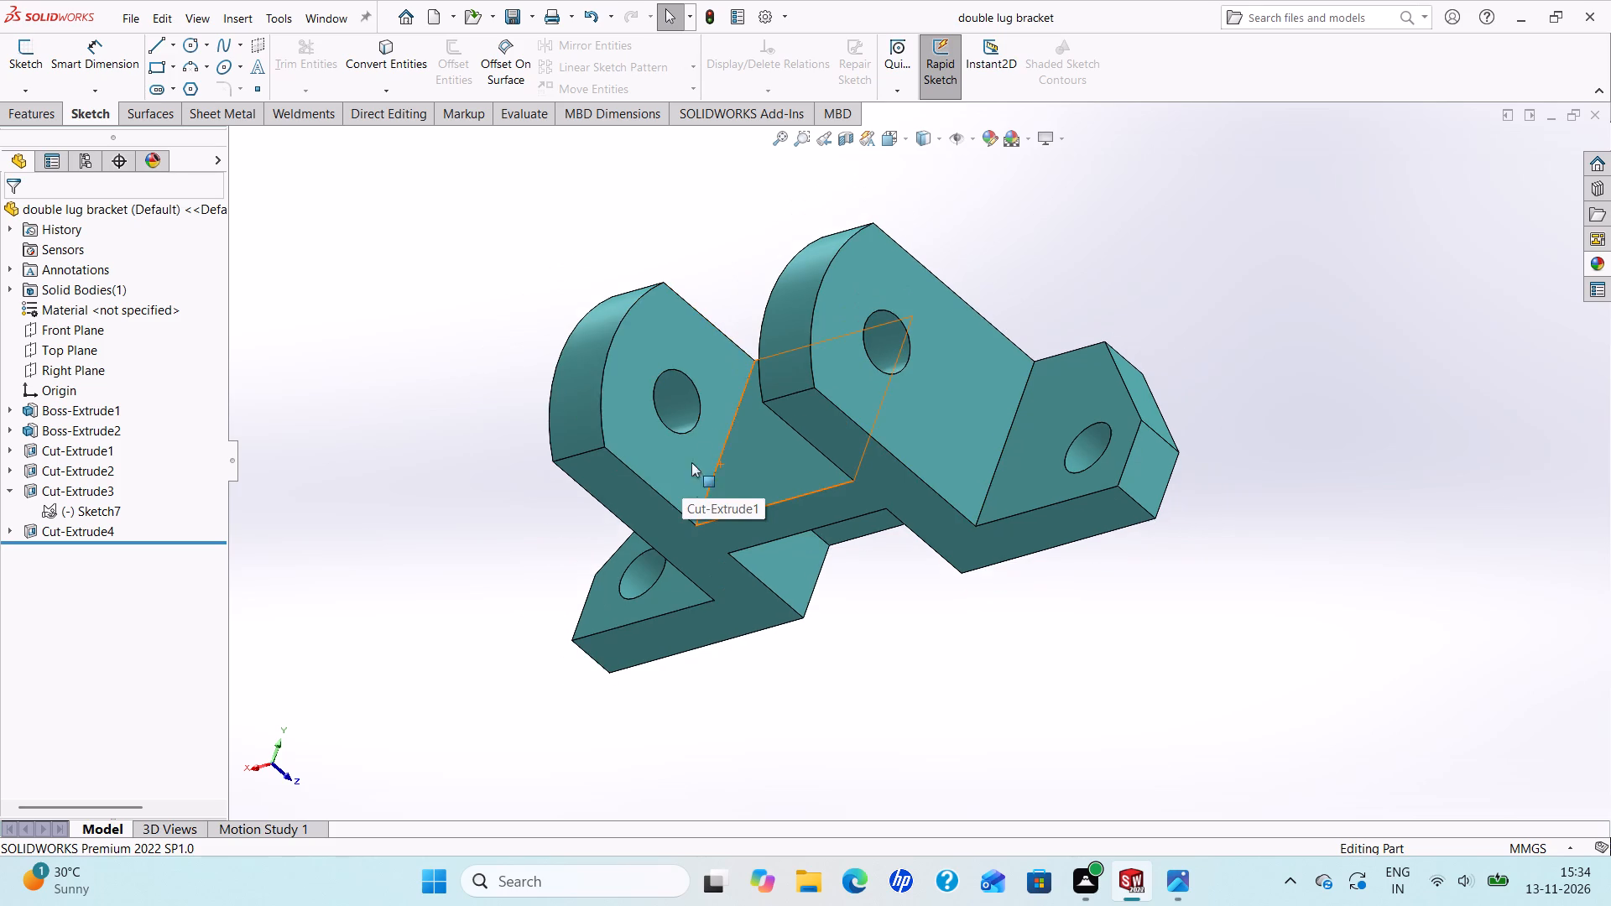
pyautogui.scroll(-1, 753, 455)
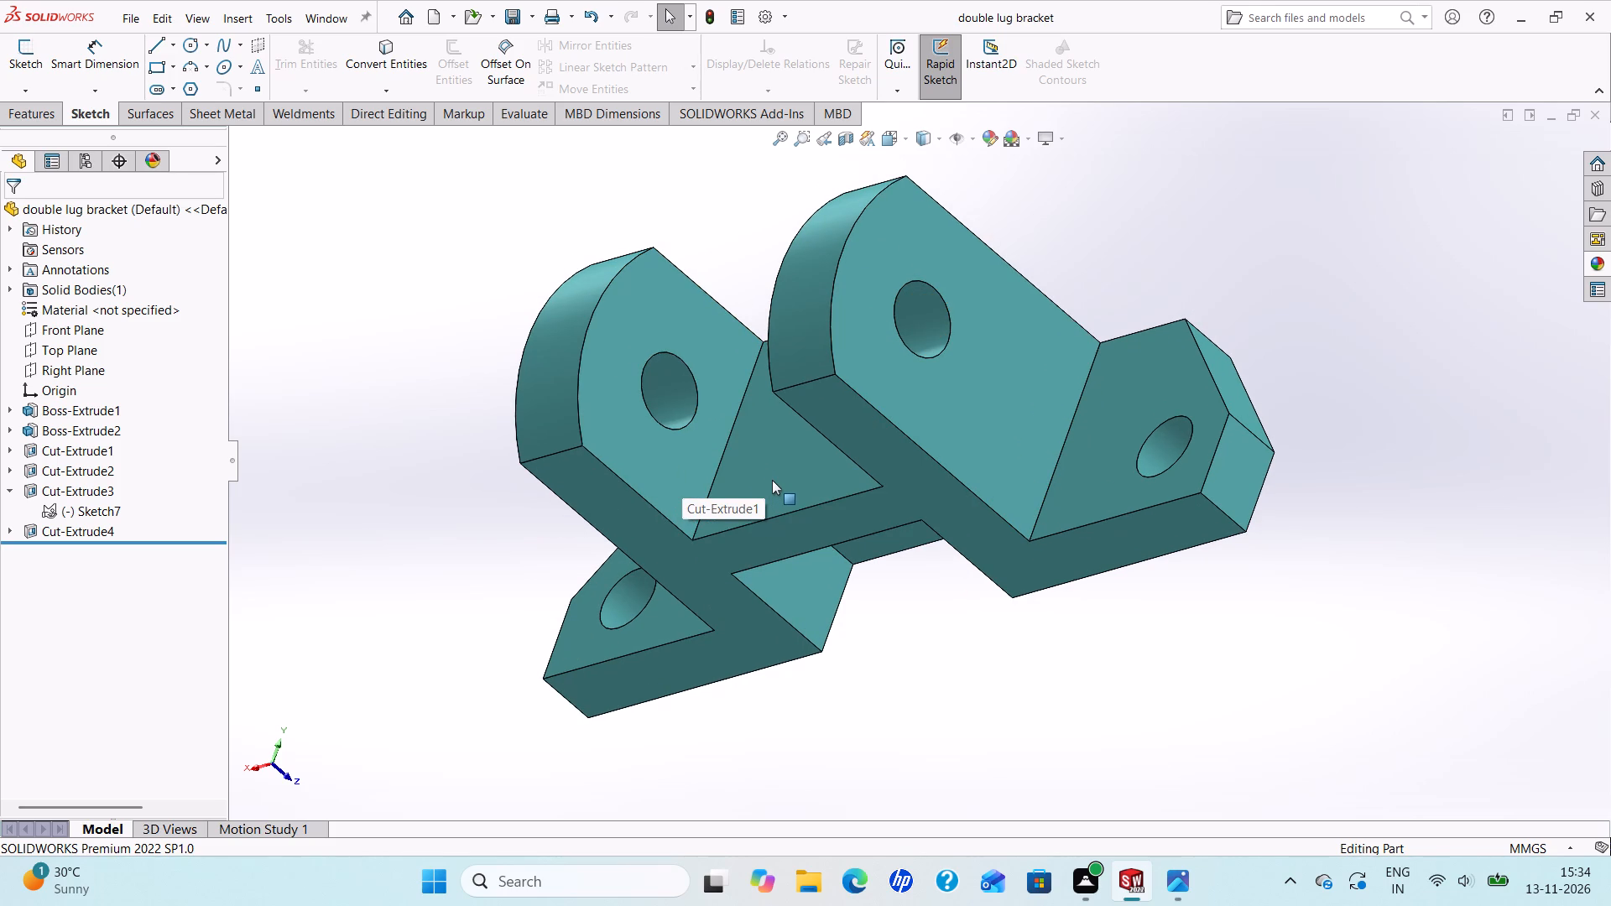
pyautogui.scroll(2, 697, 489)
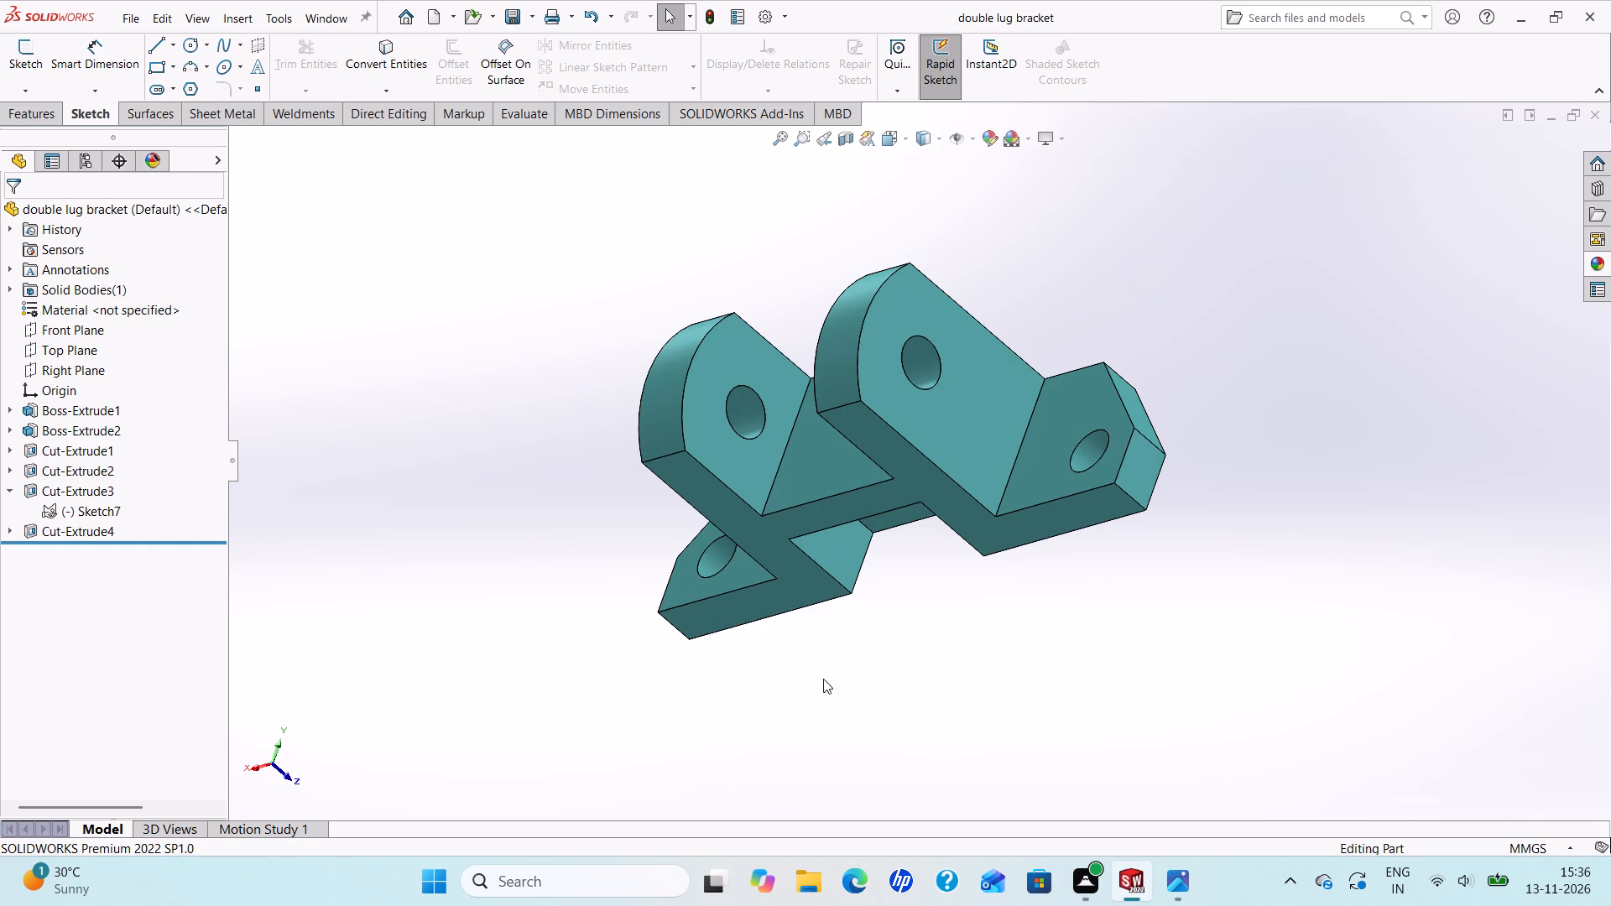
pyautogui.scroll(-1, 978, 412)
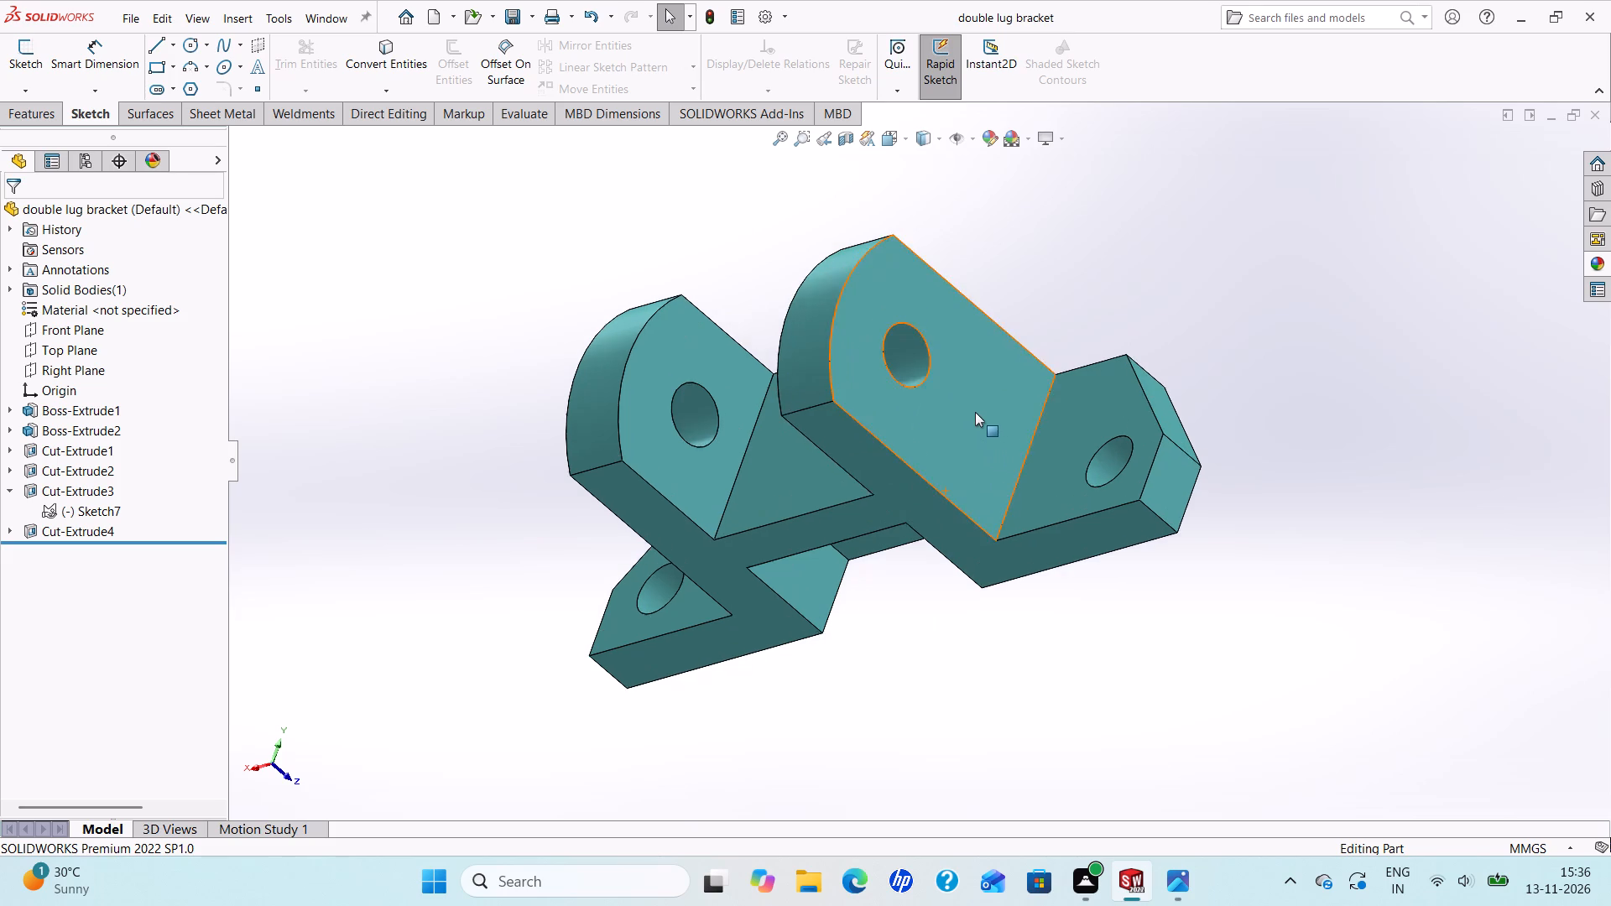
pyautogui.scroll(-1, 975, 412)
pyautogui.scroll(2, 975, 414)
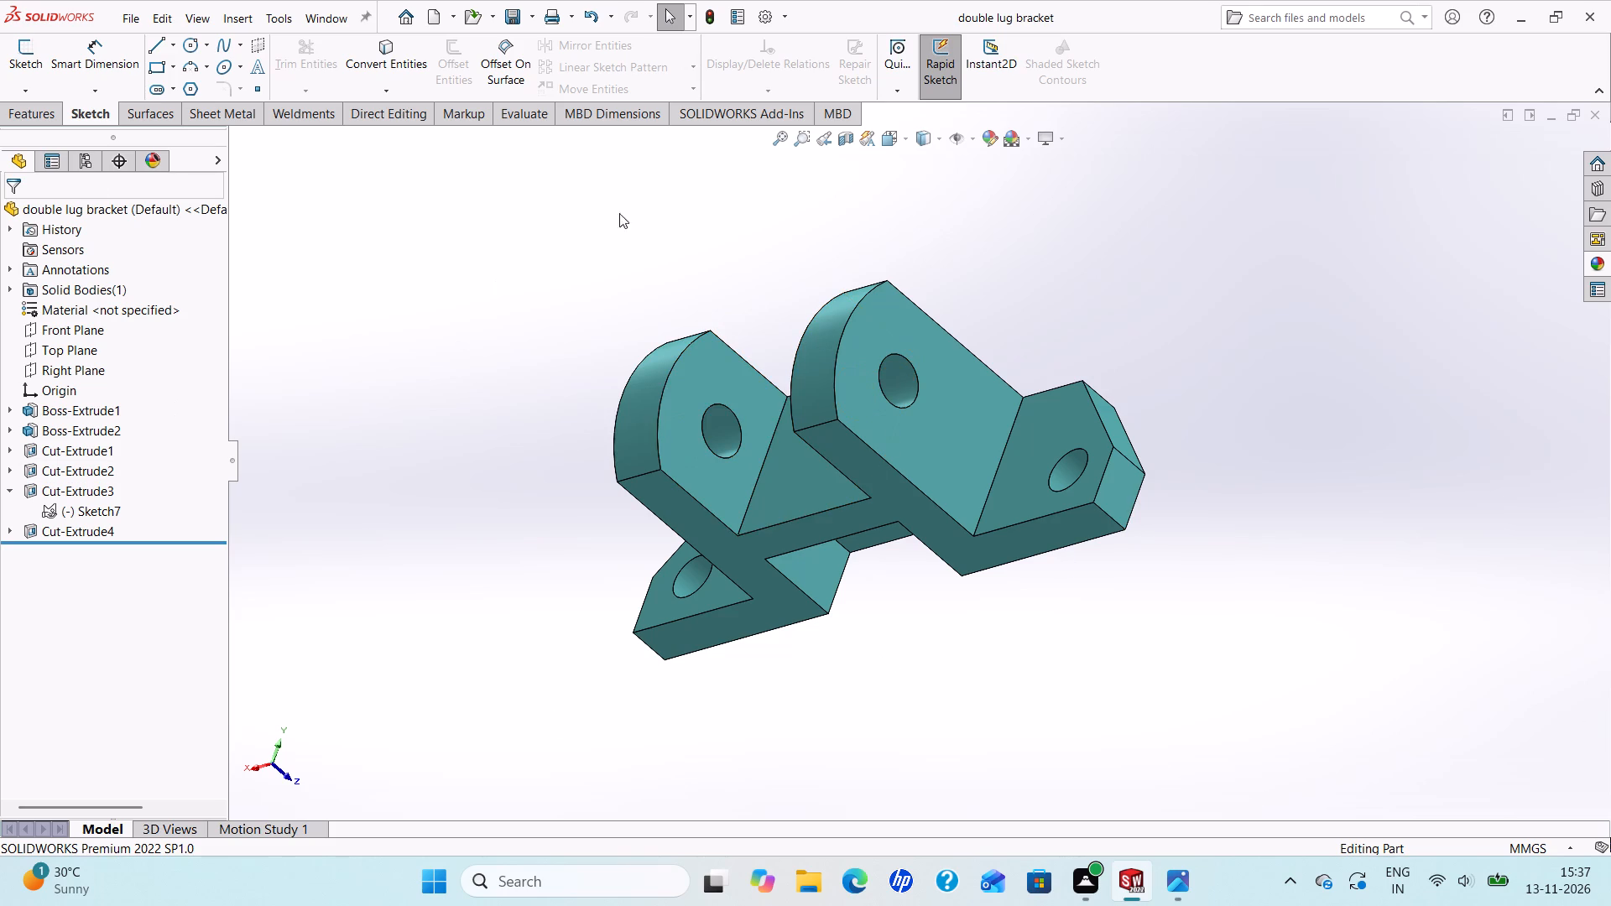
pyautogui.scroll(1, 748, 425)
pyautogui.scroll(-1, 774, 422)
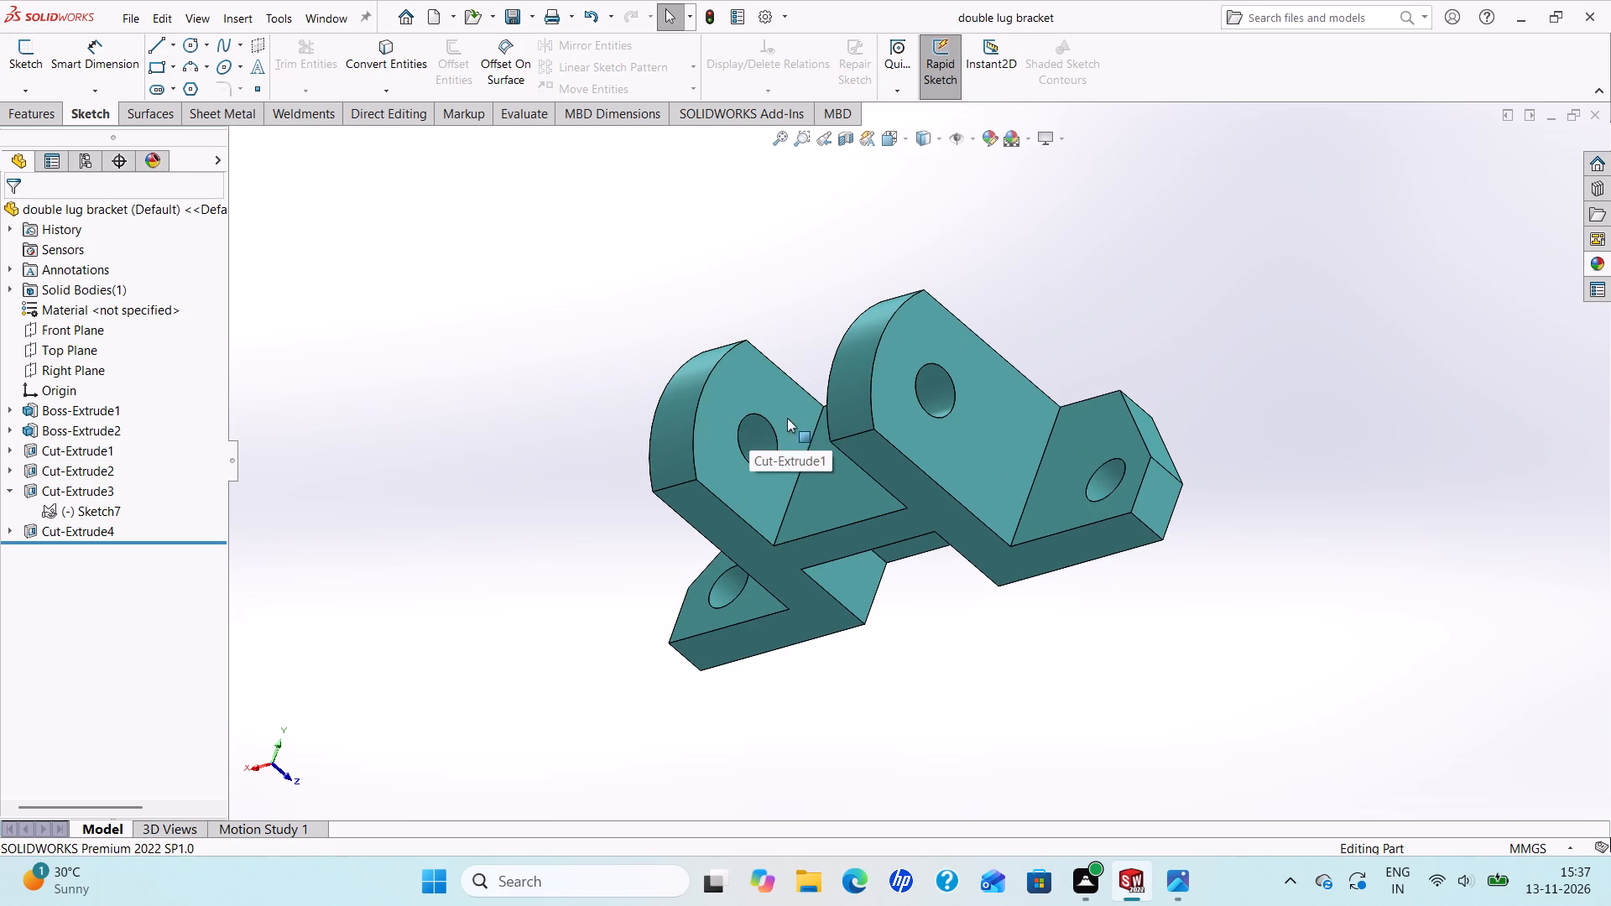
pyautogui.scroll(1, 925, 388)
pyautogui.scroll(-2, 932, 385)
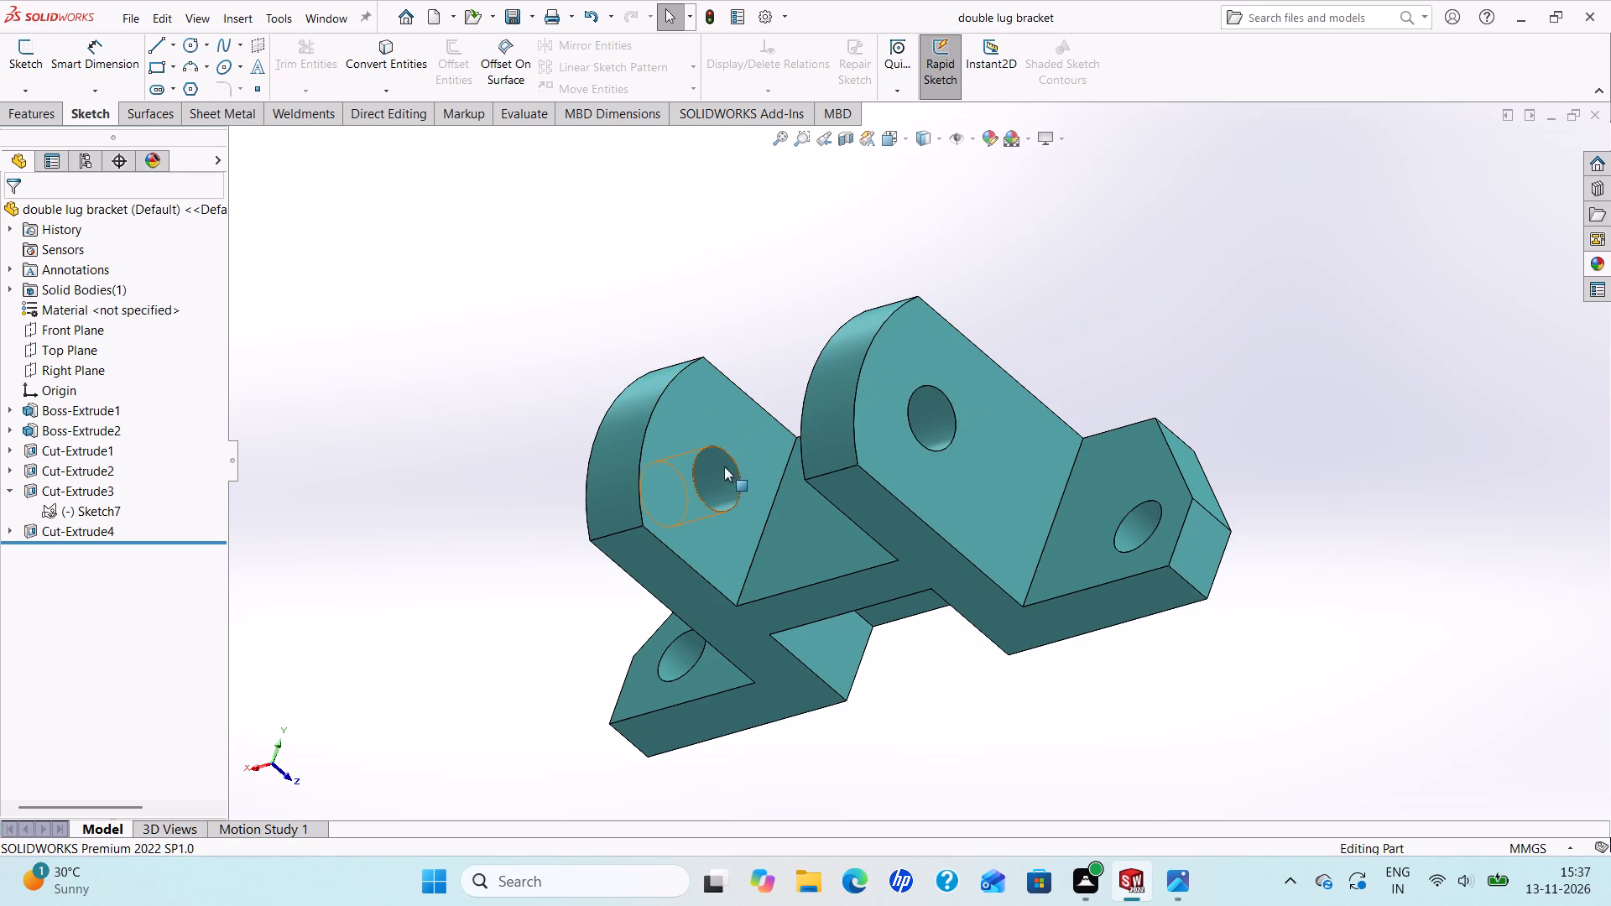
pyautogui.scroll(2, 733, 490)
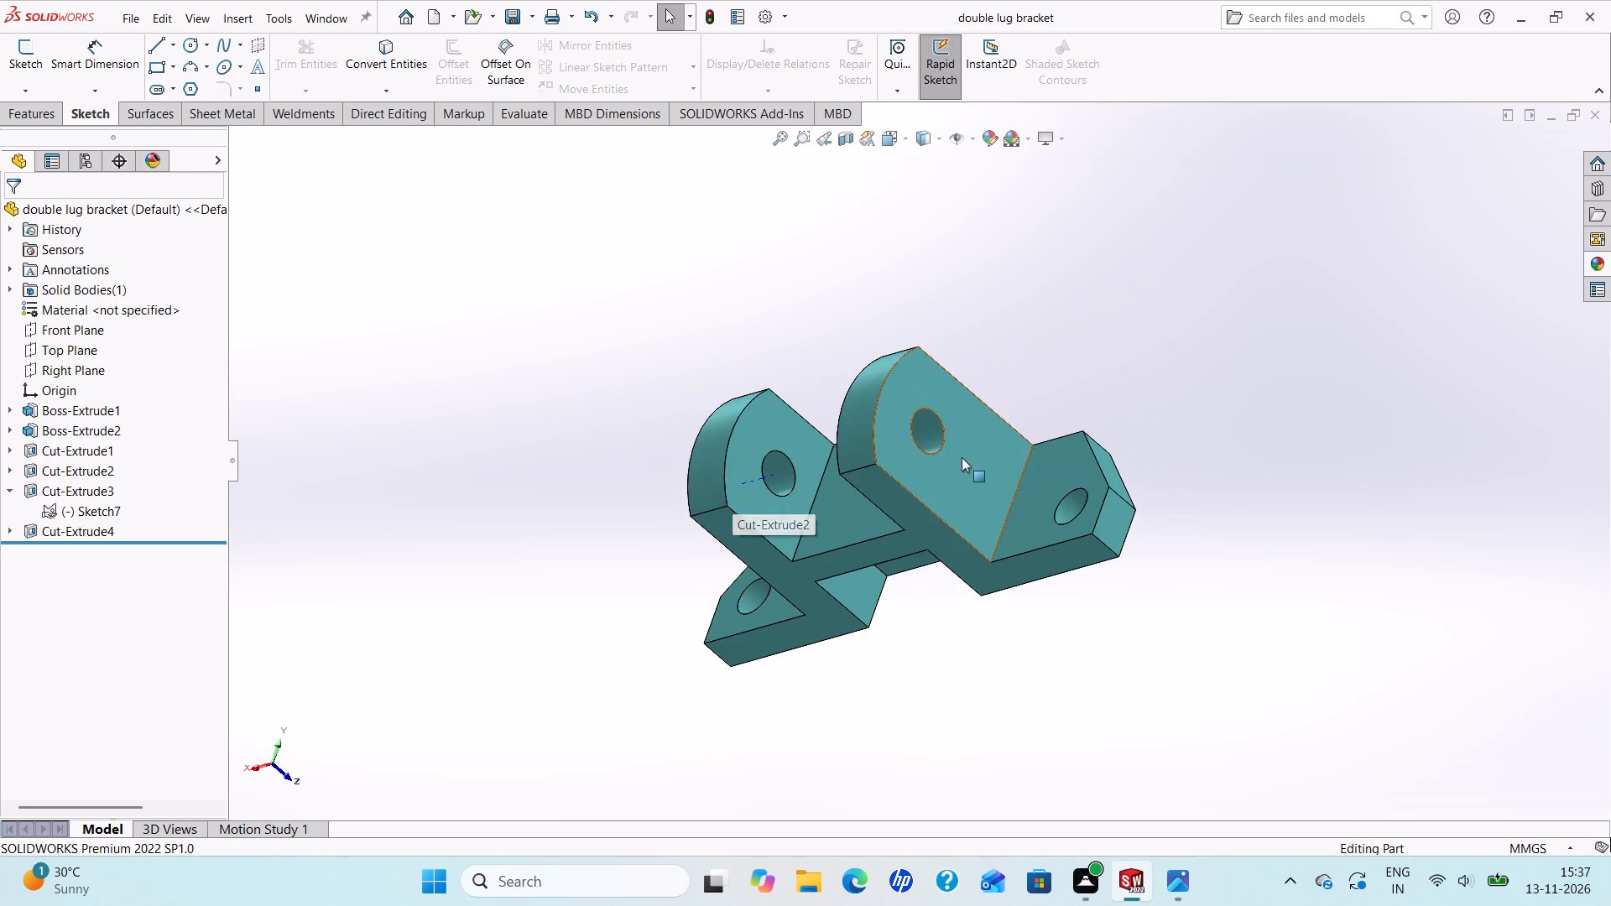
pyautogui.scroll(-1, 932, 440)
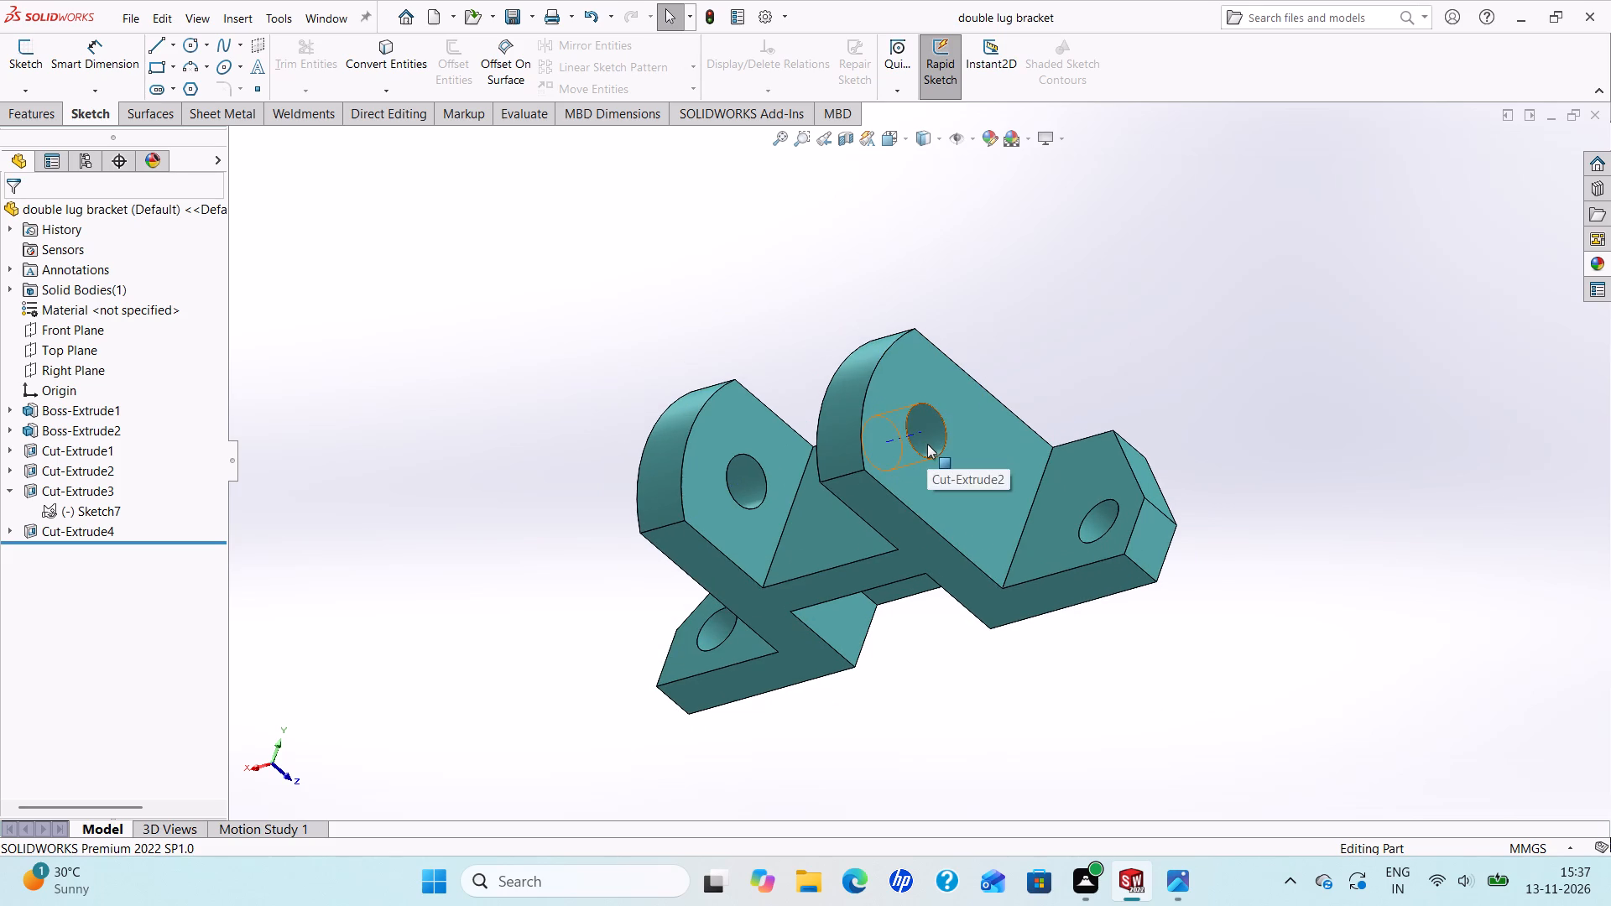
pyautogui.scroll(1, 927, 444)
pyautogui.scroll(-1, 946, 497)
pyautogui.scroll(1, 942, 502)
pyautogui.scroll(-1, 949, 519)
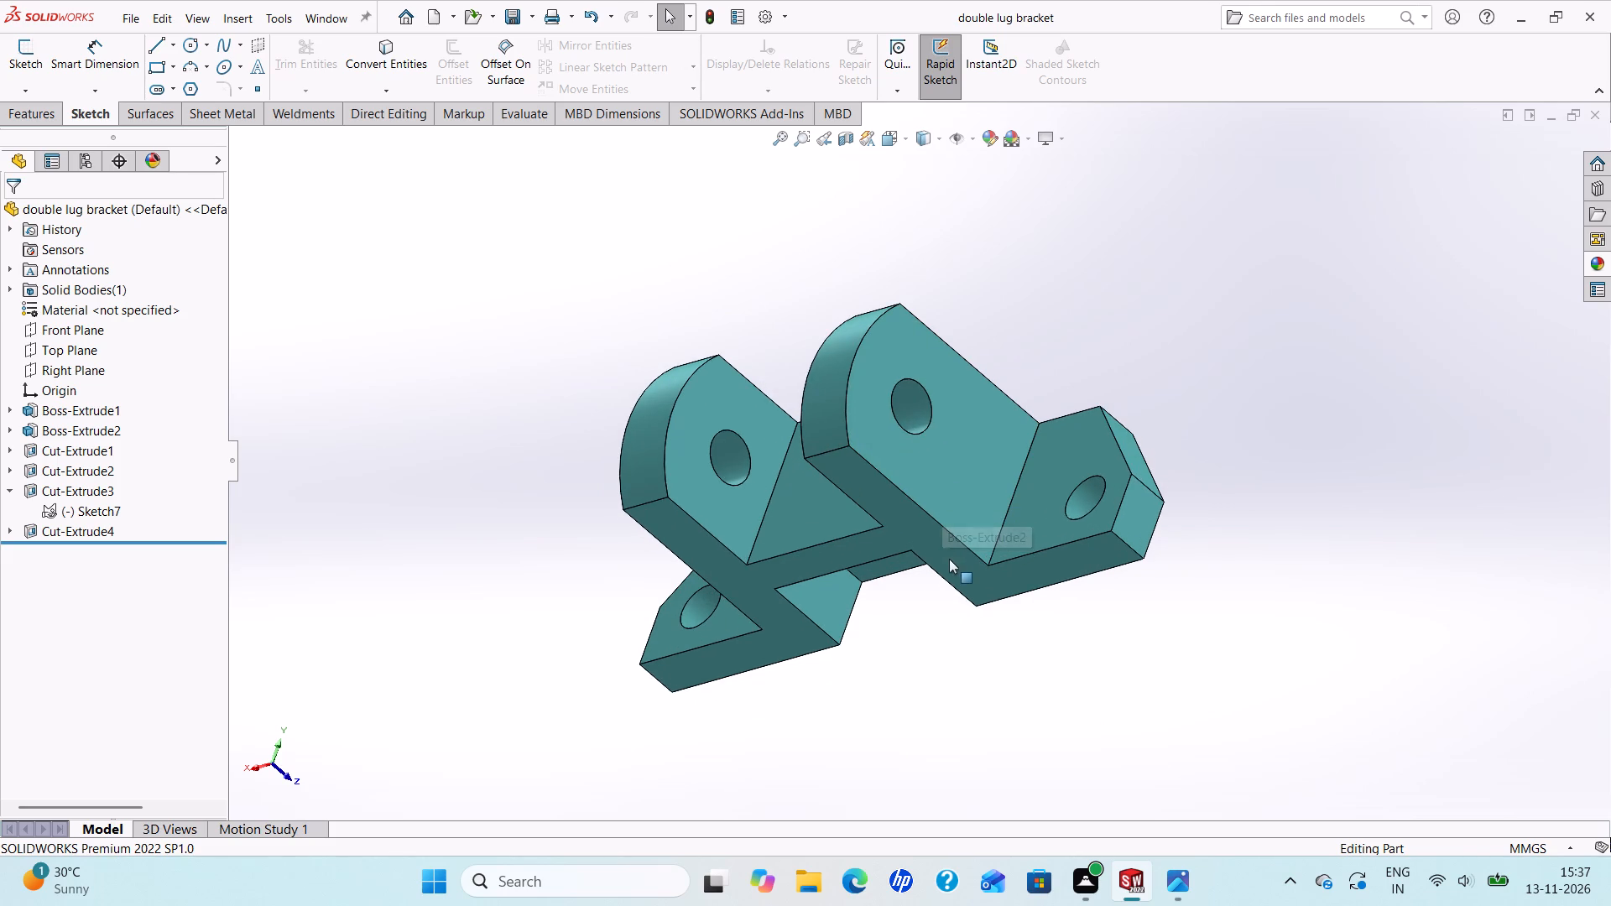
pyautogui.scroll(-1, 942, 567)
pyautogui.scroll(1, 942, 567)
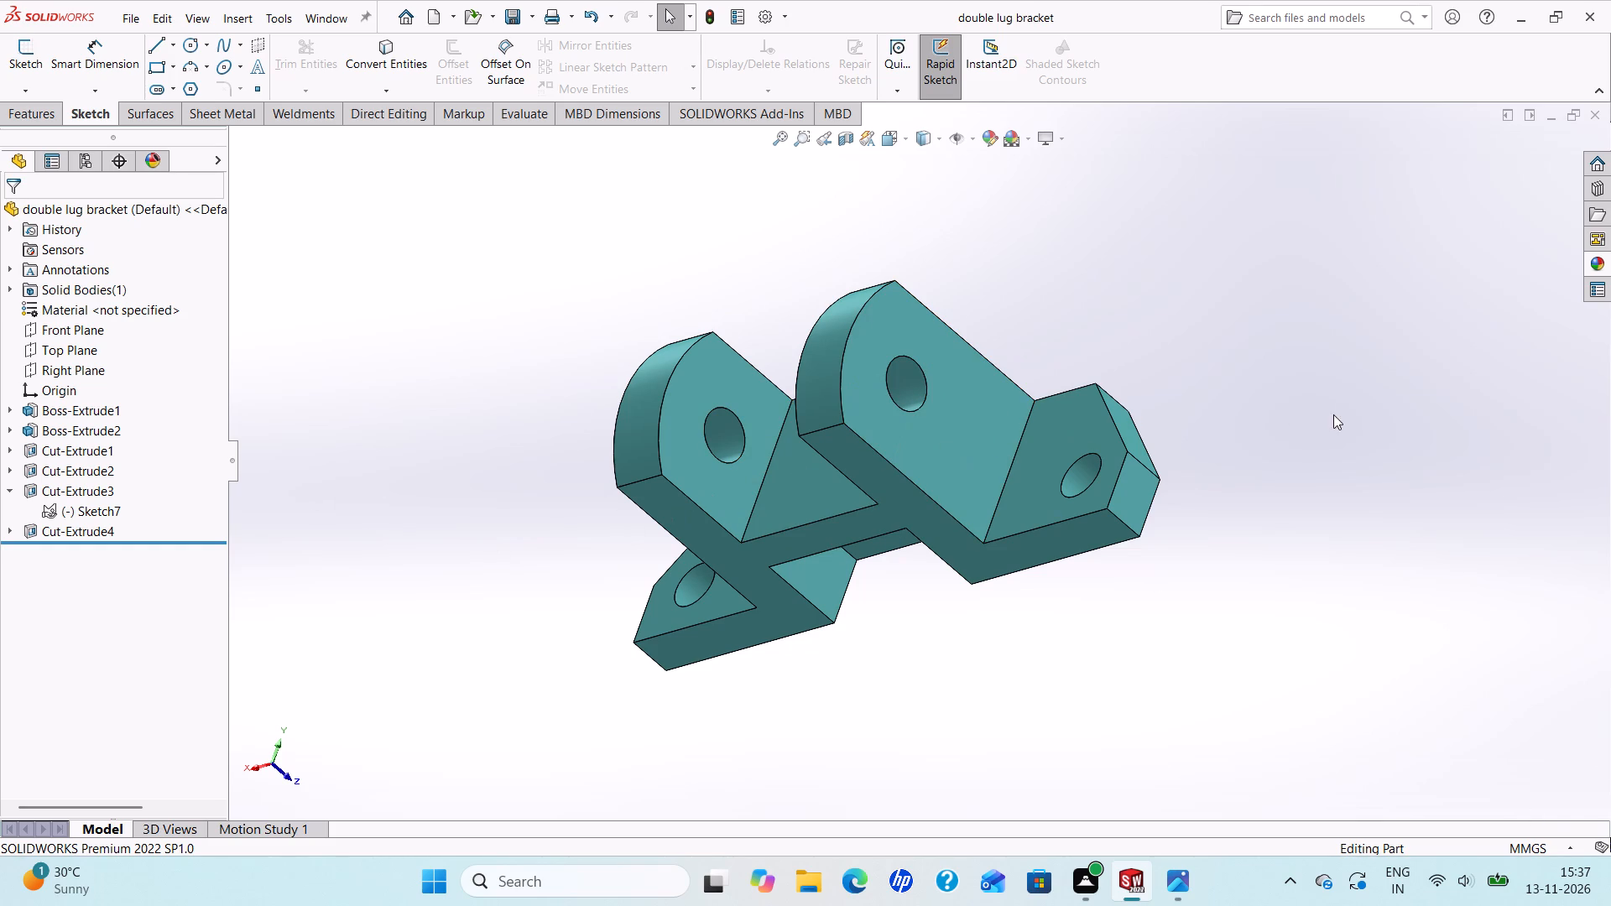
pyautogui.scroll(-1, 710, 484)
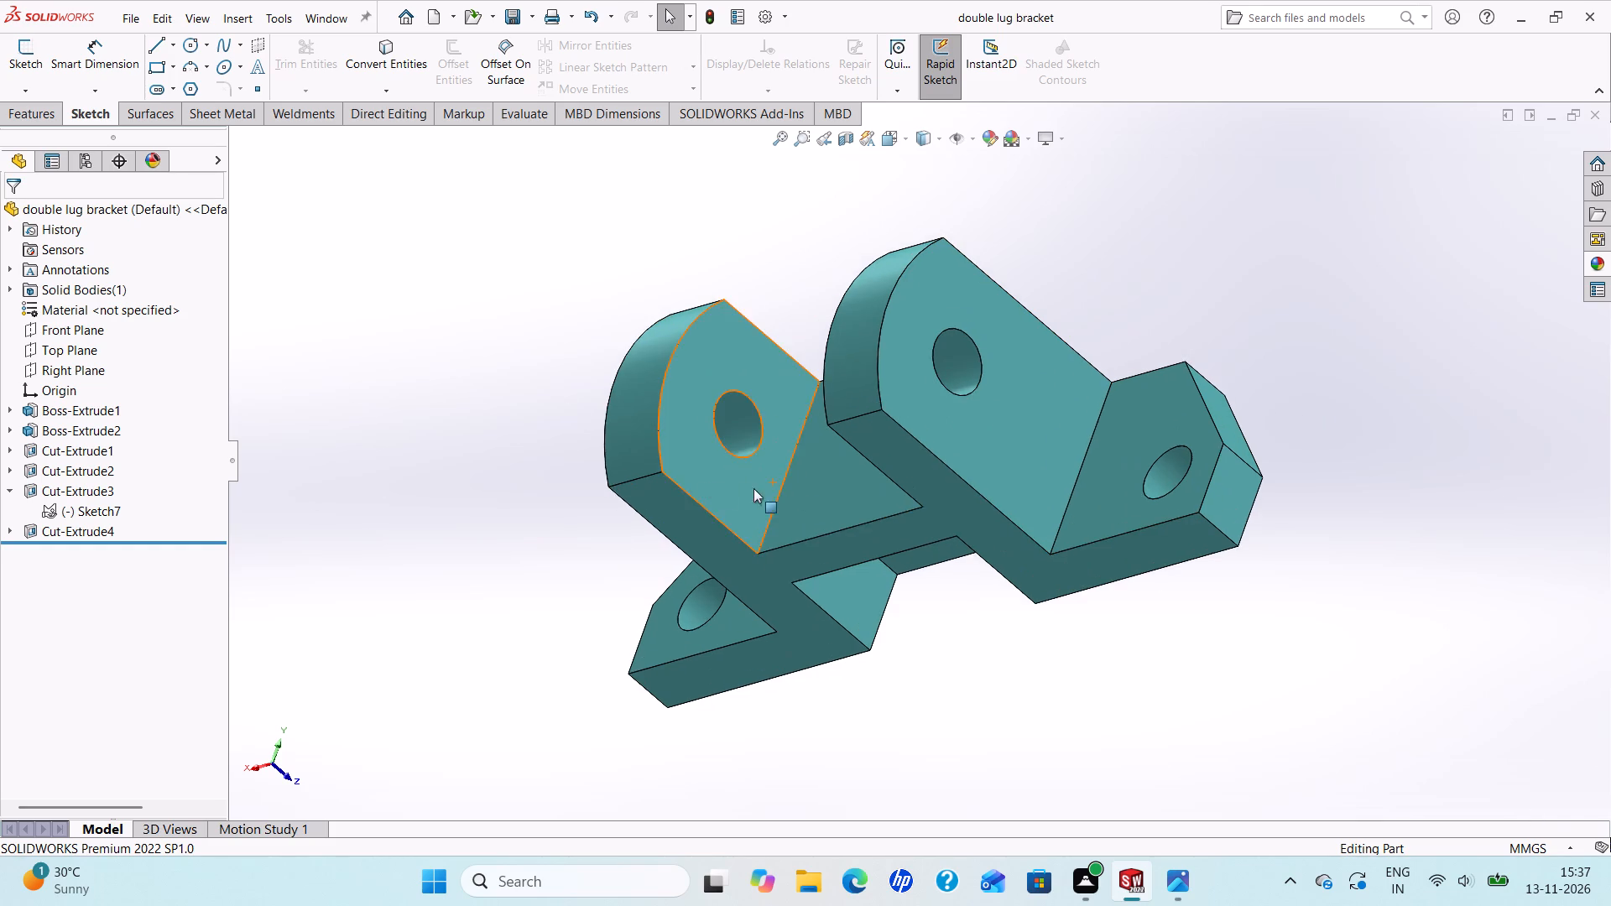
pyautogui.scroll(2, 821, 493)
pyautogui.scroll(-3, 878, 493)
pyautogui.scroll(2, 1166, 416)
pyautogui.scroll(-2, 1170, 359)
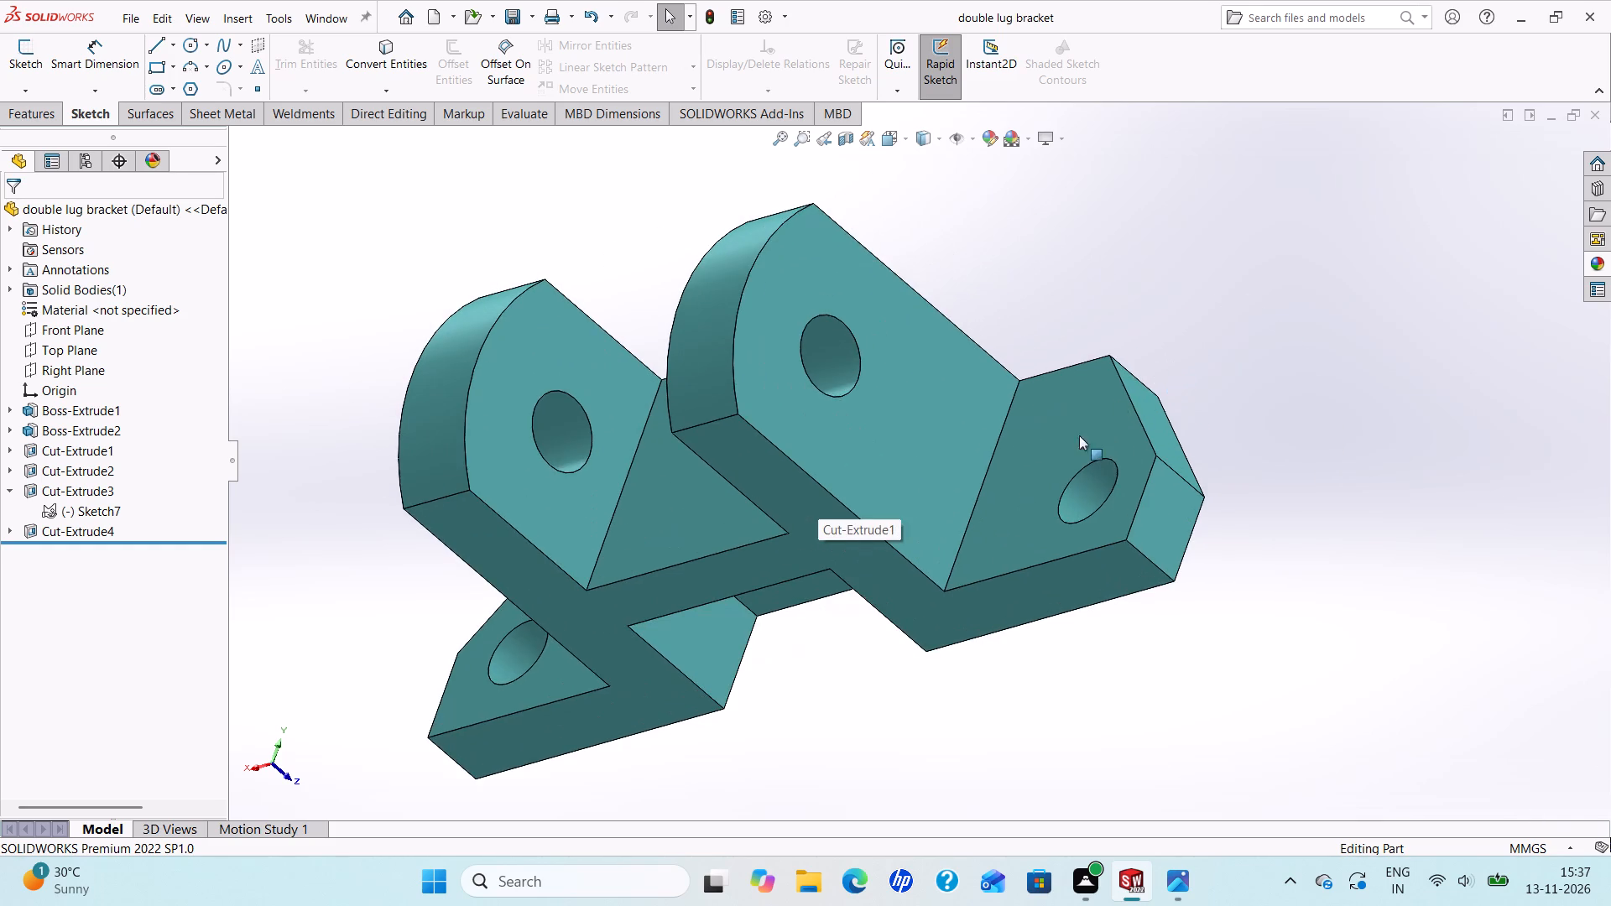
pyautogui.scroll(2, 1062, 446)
# Examine the bracket's recessed long side, the central pocket between the lugs, and the lug and base holes from several angles.
pyautogui.moveTo(1059, 474); pyautogui.dragTo(715, 544, button='middle')
pyautogui.scroll(1, 715, 544)
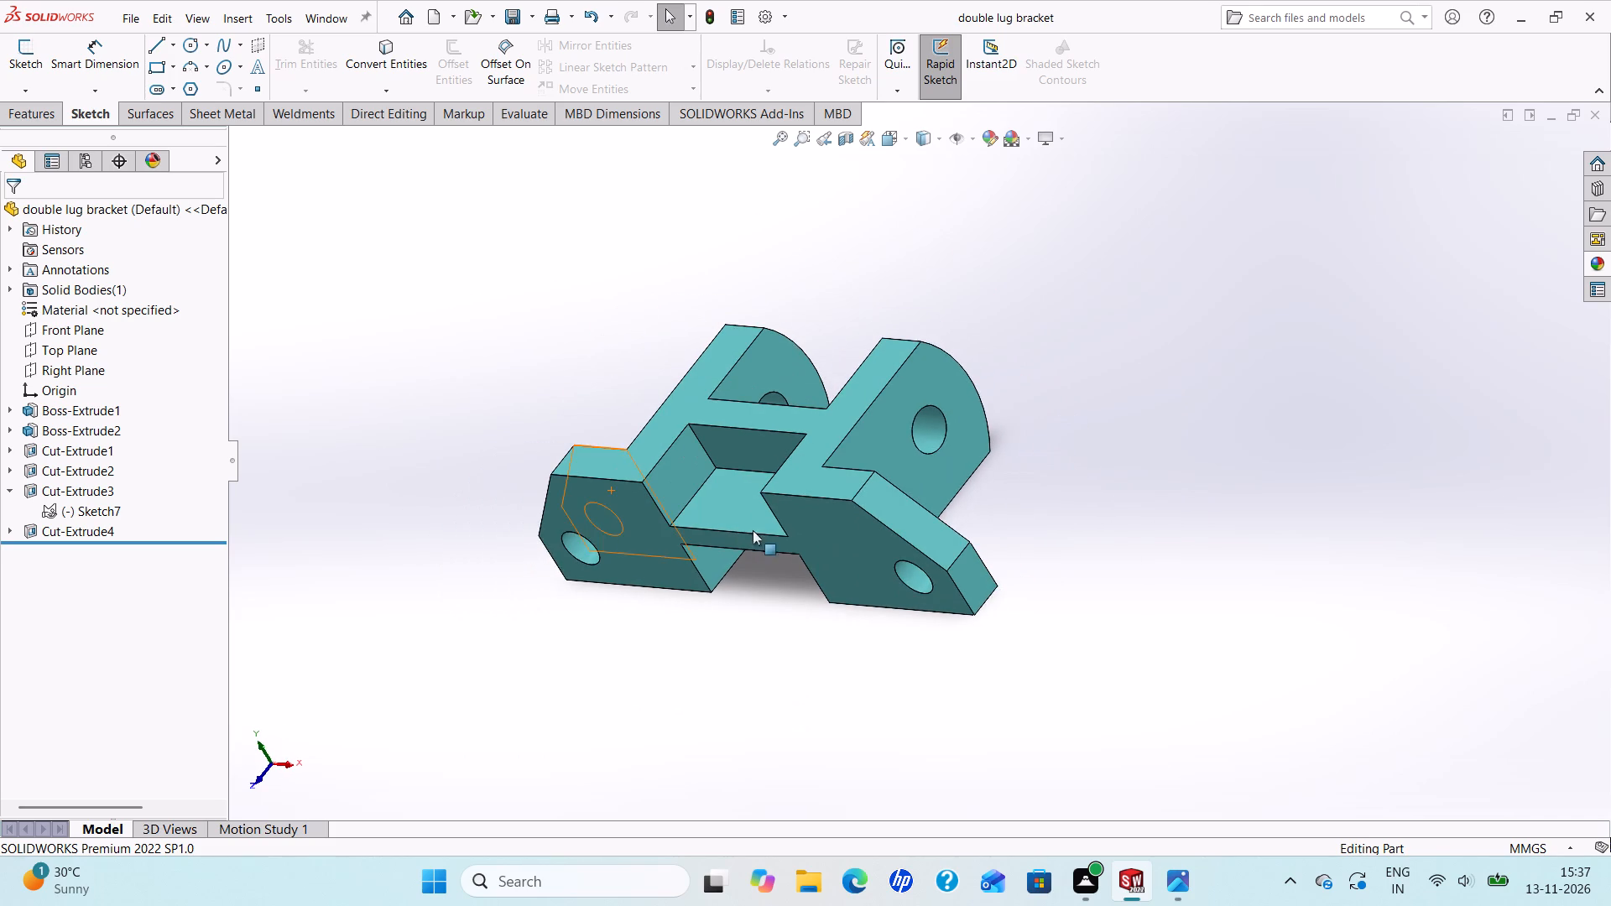
pyautogui.scroll(-1, 811, 532)
pyautogui.scroll(2, 790, 363)
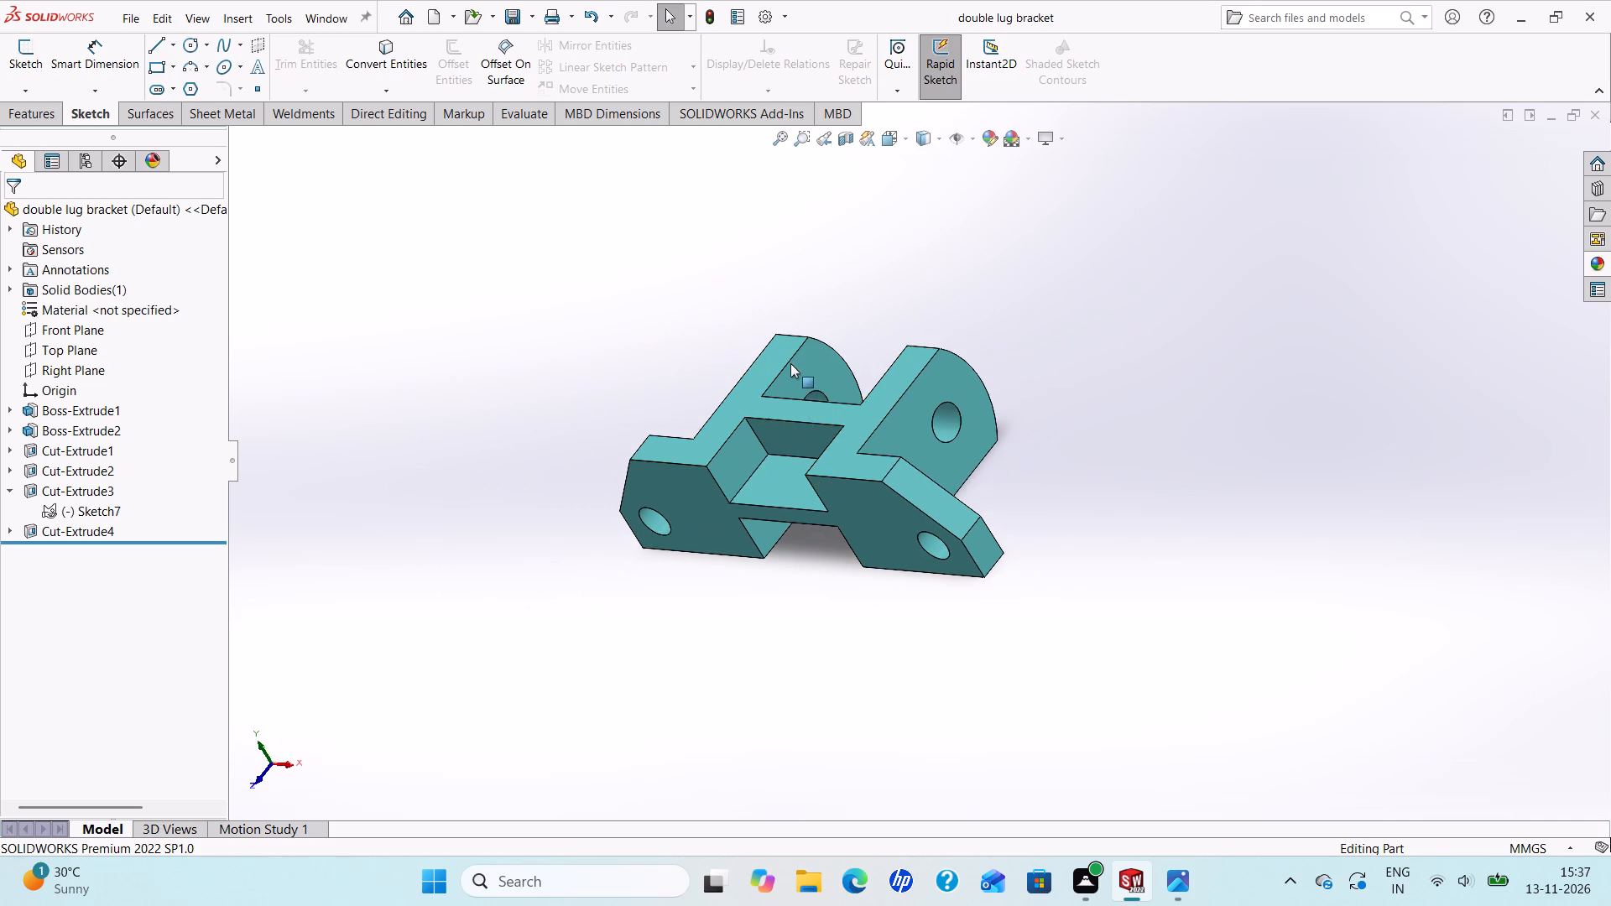
pyautogui.scroll(-1, 790, 363)
pyautogui.moveTo(795, 367); pyautogui.dragTo(826, 511, button='middle')
pyautogui.scroll(-2, 795, 367)
pyautogui.scroll(-1, 826, 492)
pyautogui.scroll(3, 830, 514)
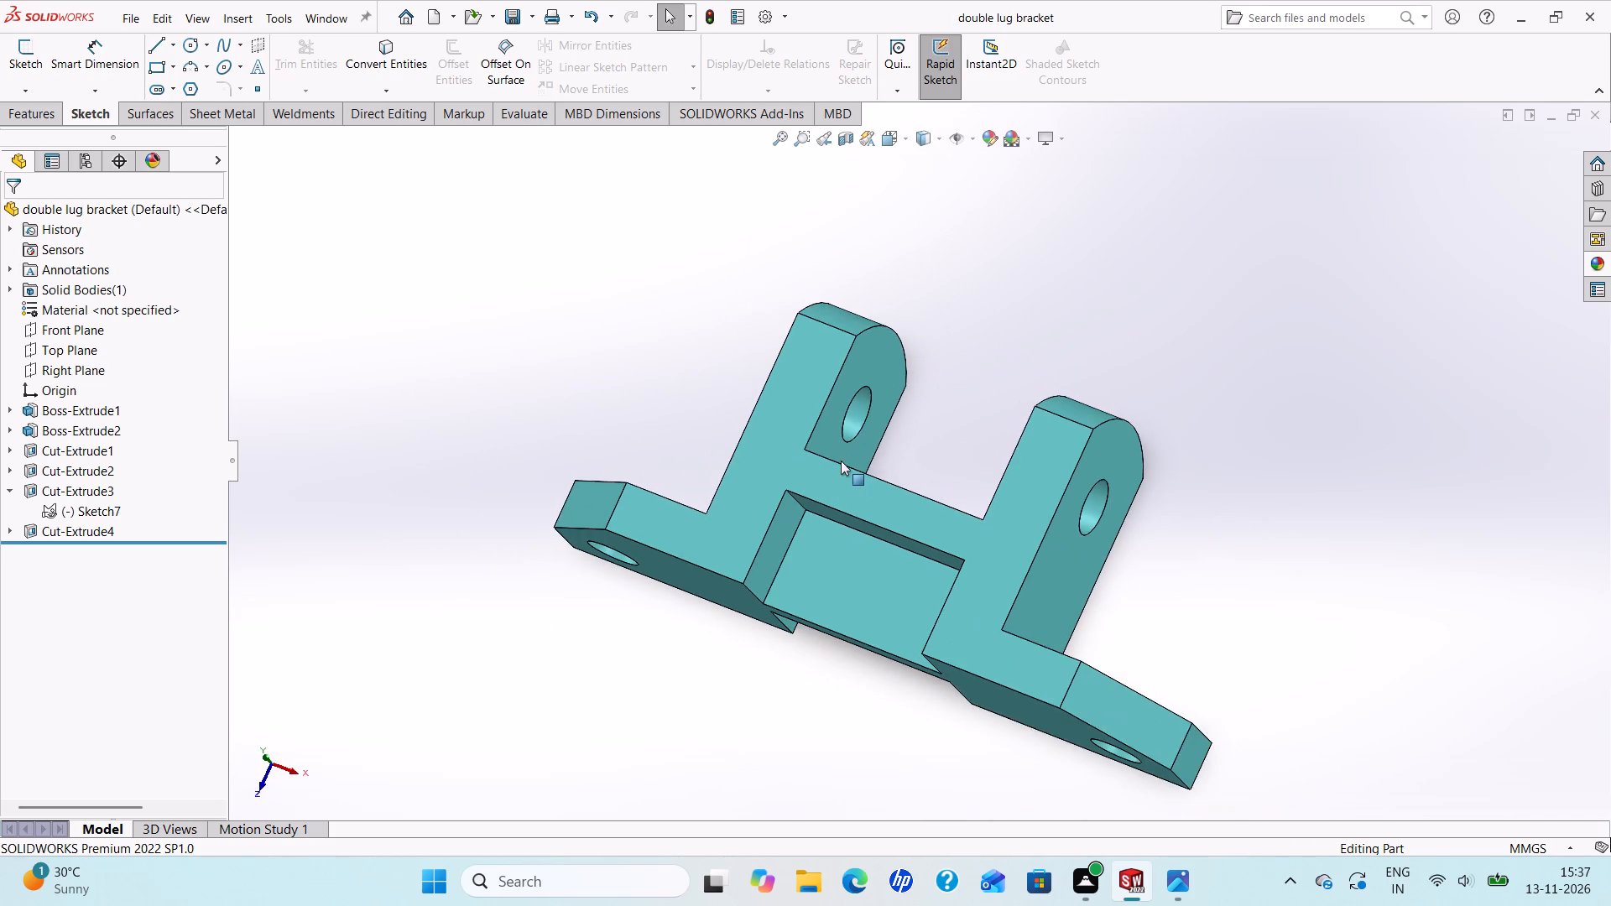
pyautogui.scroll(-1, 878, 488)
pyautogui.scroll(2, 880, 488)
pyautogui.scroll(-1, 993, 499)
pyautogui.scroll(2, 993, 499)
pyautogui.scroll(-1, 925, 509)
pyautogui.scroll(1, 925, 505)
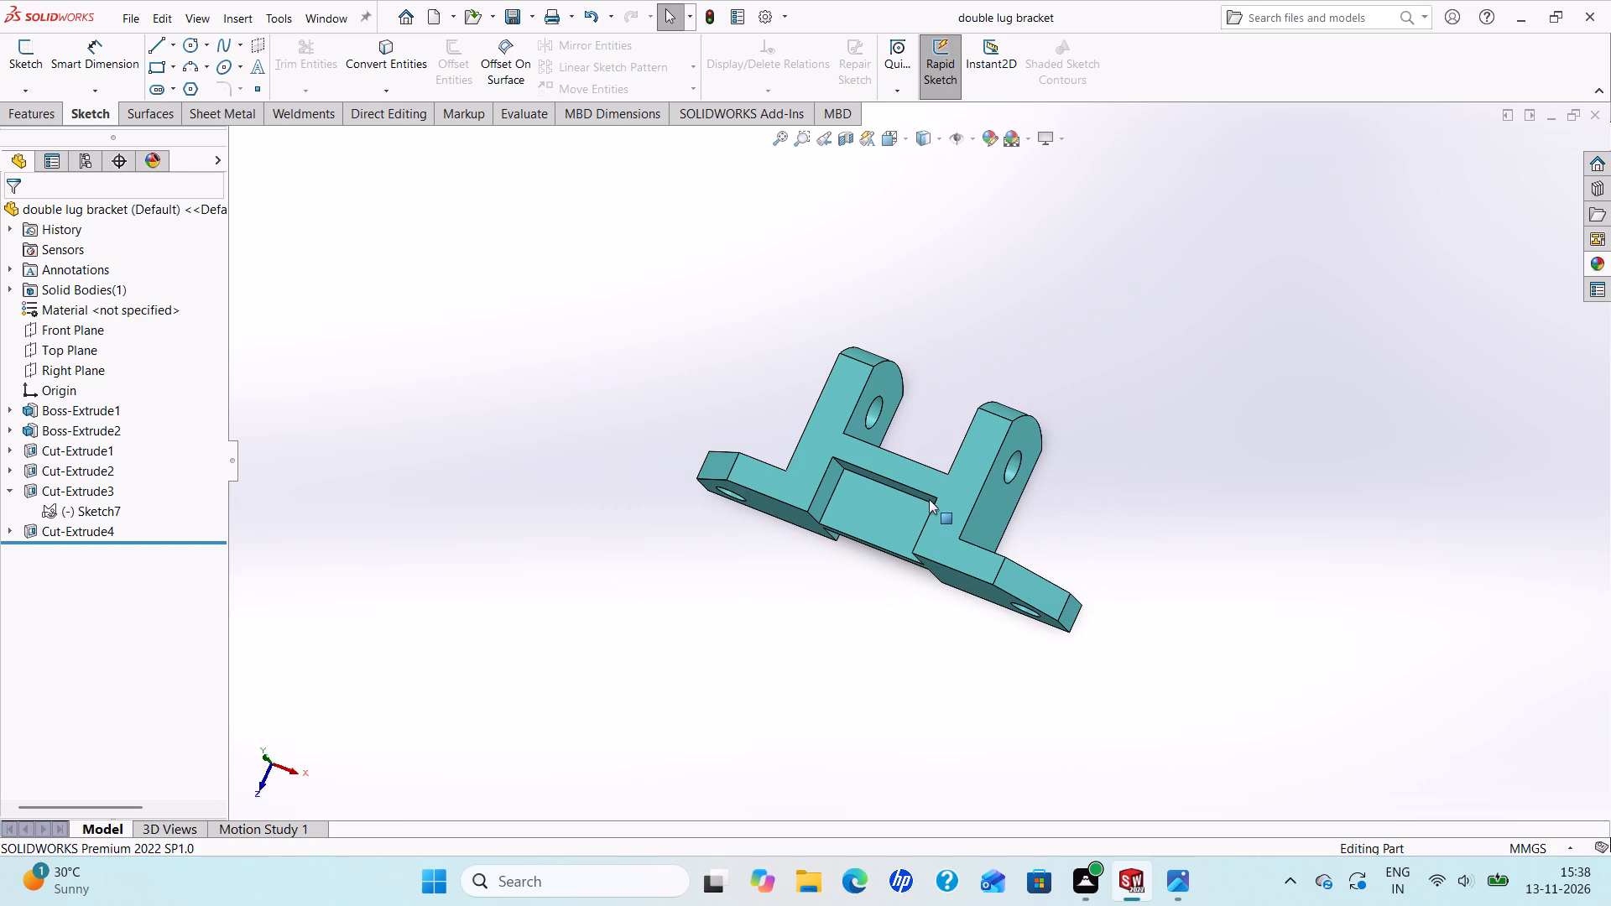
pyautogui.scroll(-1, 1155, 580)
pyautogui.scroll(1, 1096, 558)
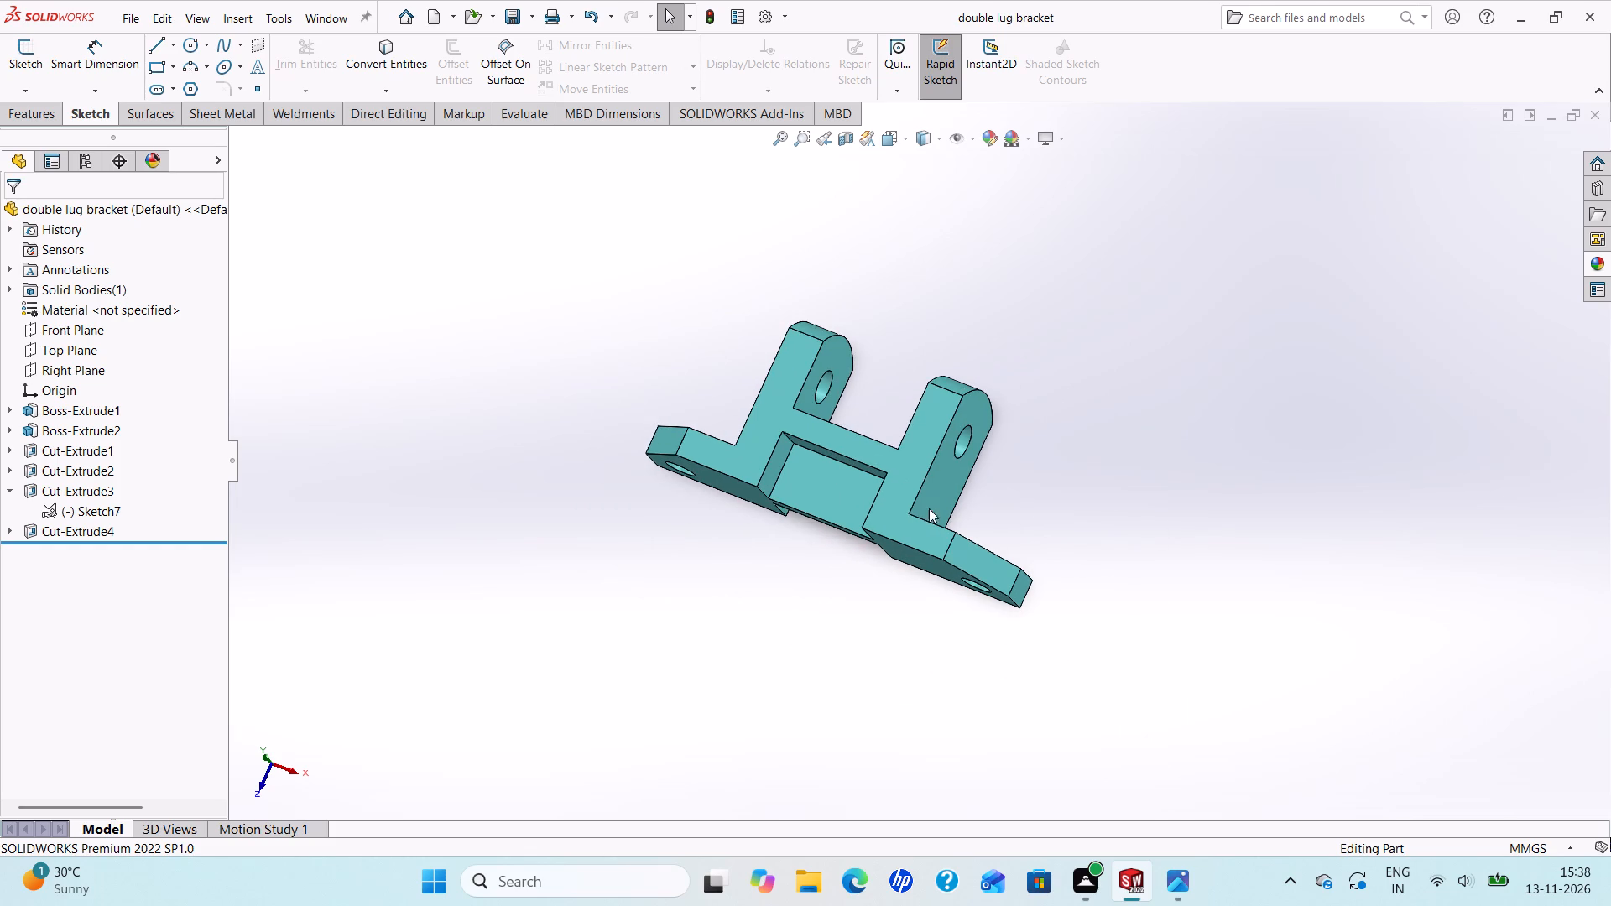
pyautogui.scroll(2, 877, 506)
pyautogui.moveTo(997, 469); pyautogui.dragTo(788, 500, button='middle')
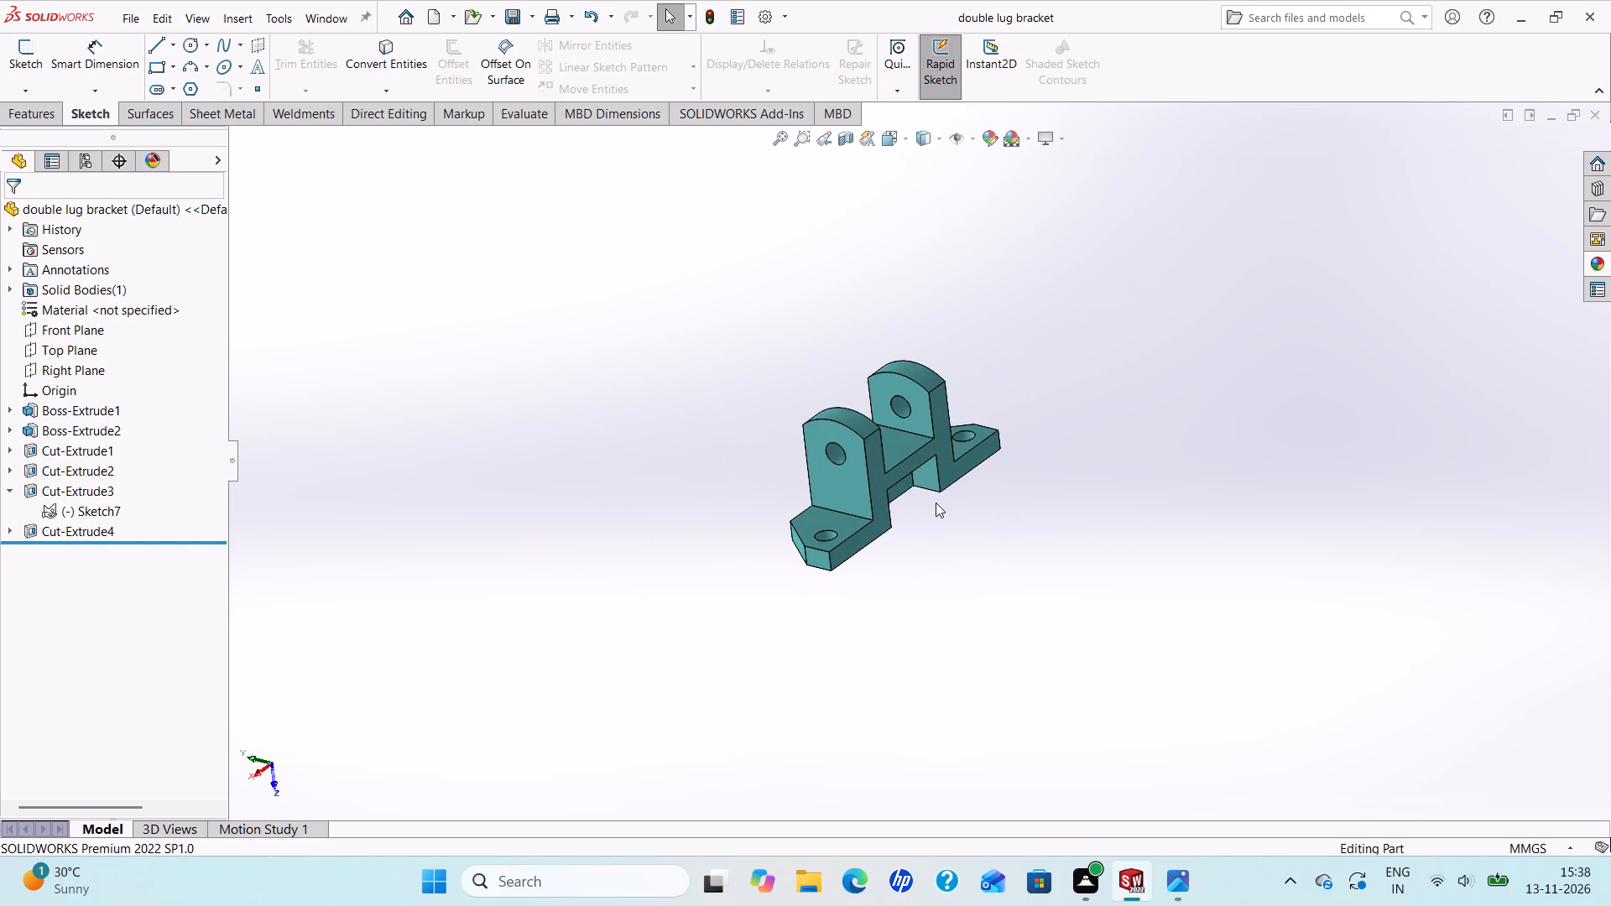
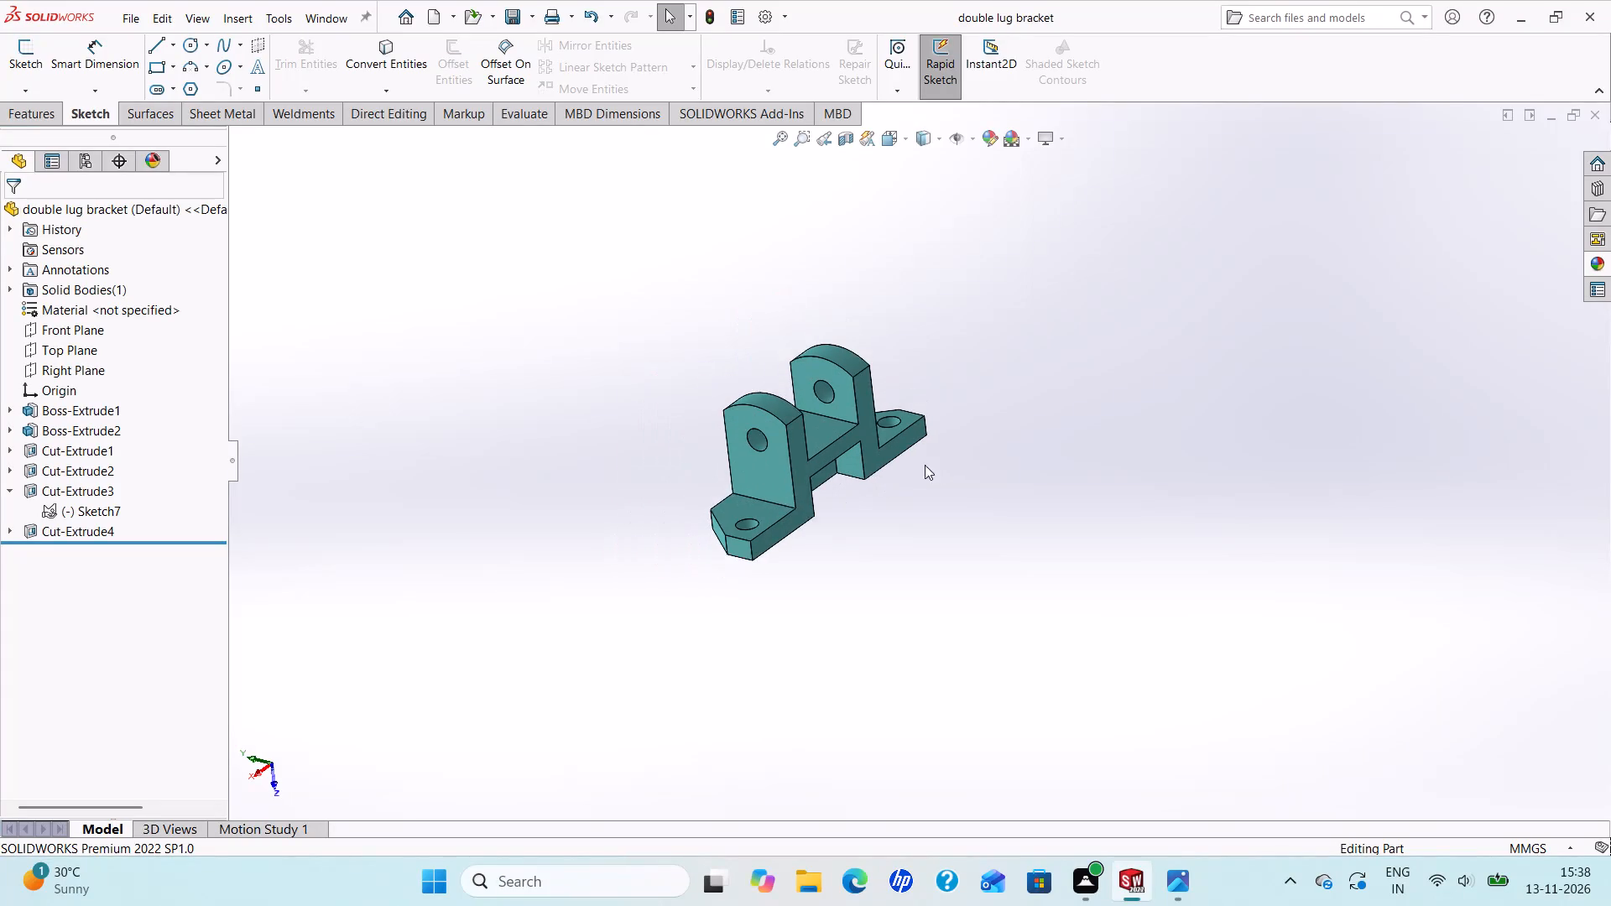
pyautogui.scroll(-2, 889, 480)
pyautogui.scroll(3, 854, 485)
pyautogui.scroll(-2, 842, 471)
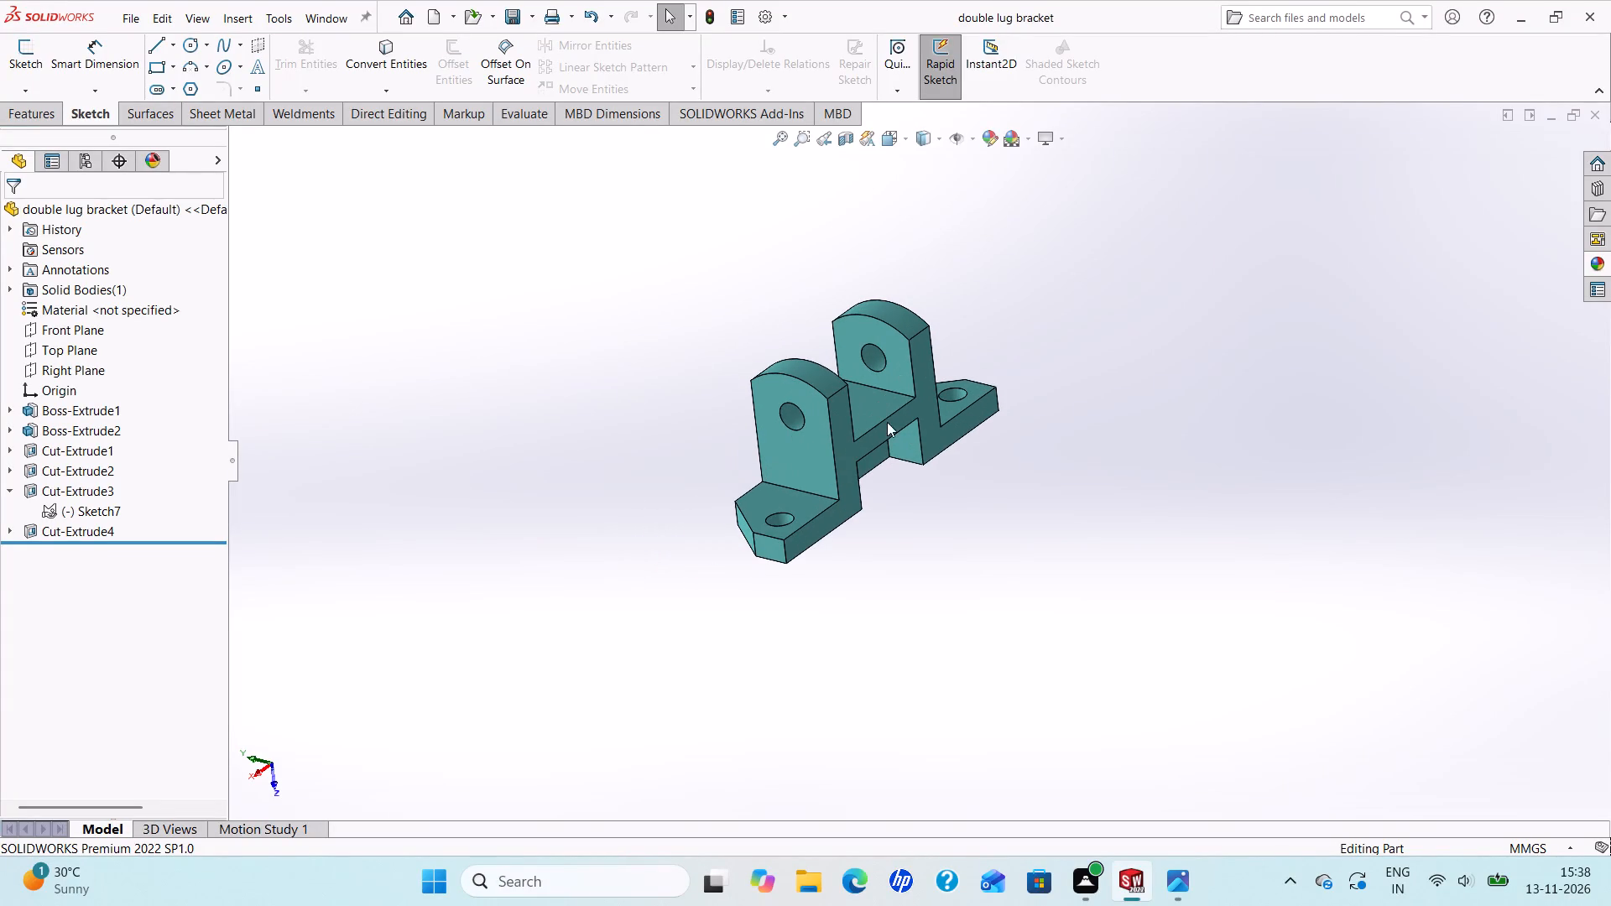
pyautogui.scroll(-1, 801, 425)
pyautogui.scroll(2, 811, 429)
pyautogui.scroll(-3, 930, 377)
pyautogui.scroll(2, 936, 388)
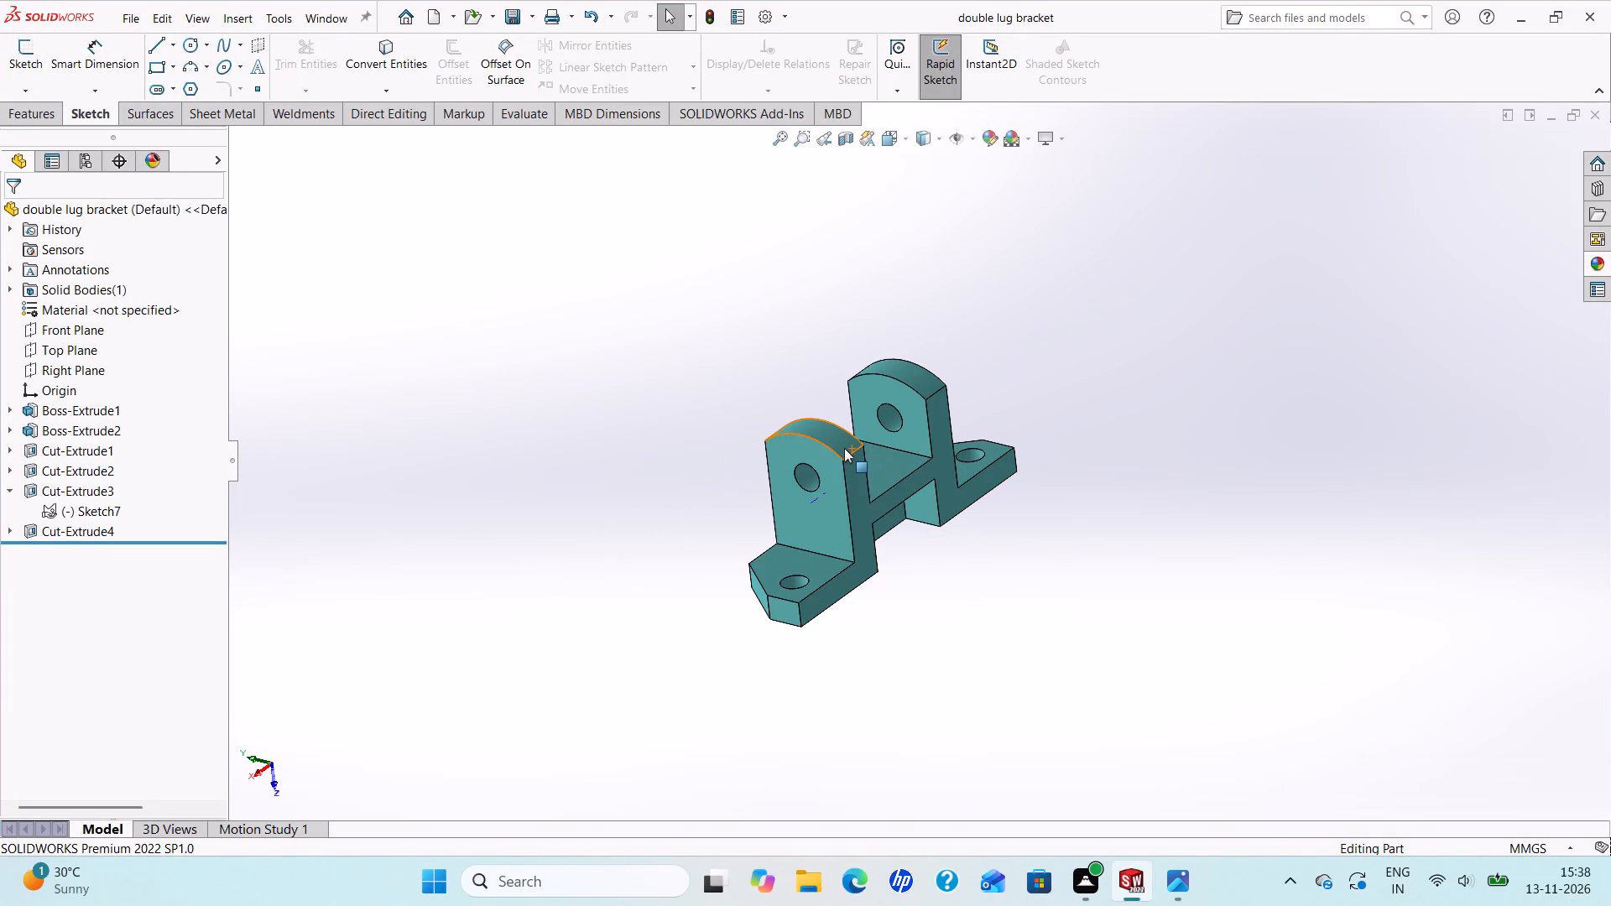
# Save the finished double lug bracket part.
pyautogui.hotkey('ctrl', 's')
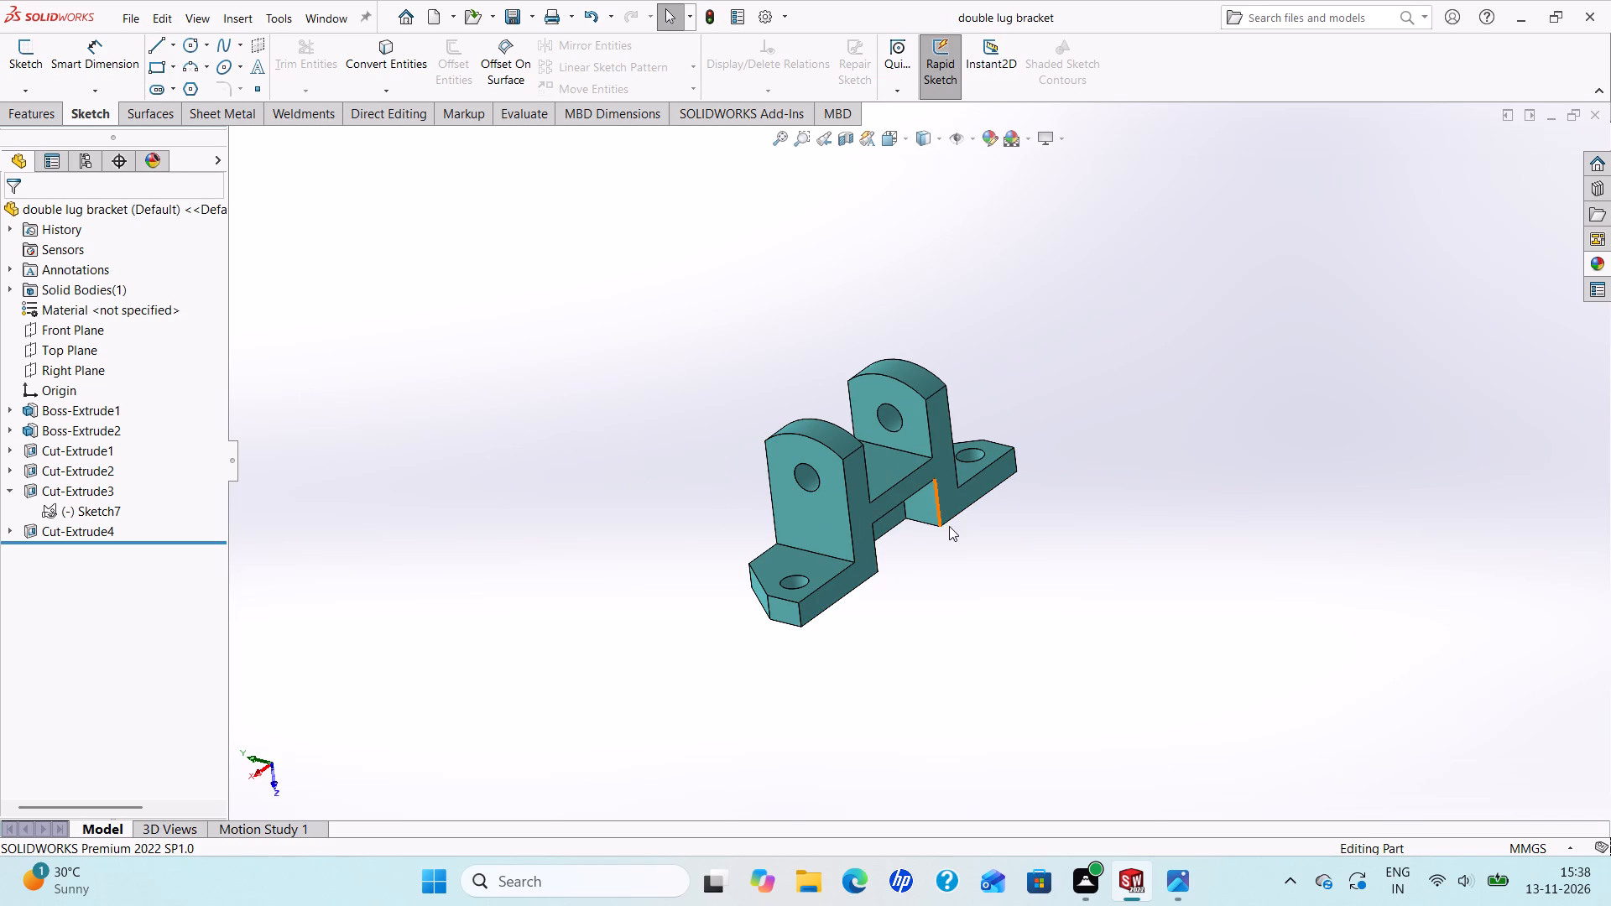
# Examine the bracket's underside recesses, its long side with the central pocket, and the lug holes, near and far.
pyautogui.scroll(-2, 830, 487)
pyautogui.scroll(-1, 963, 525)
pyautogui.scroll(2, 852, 461)
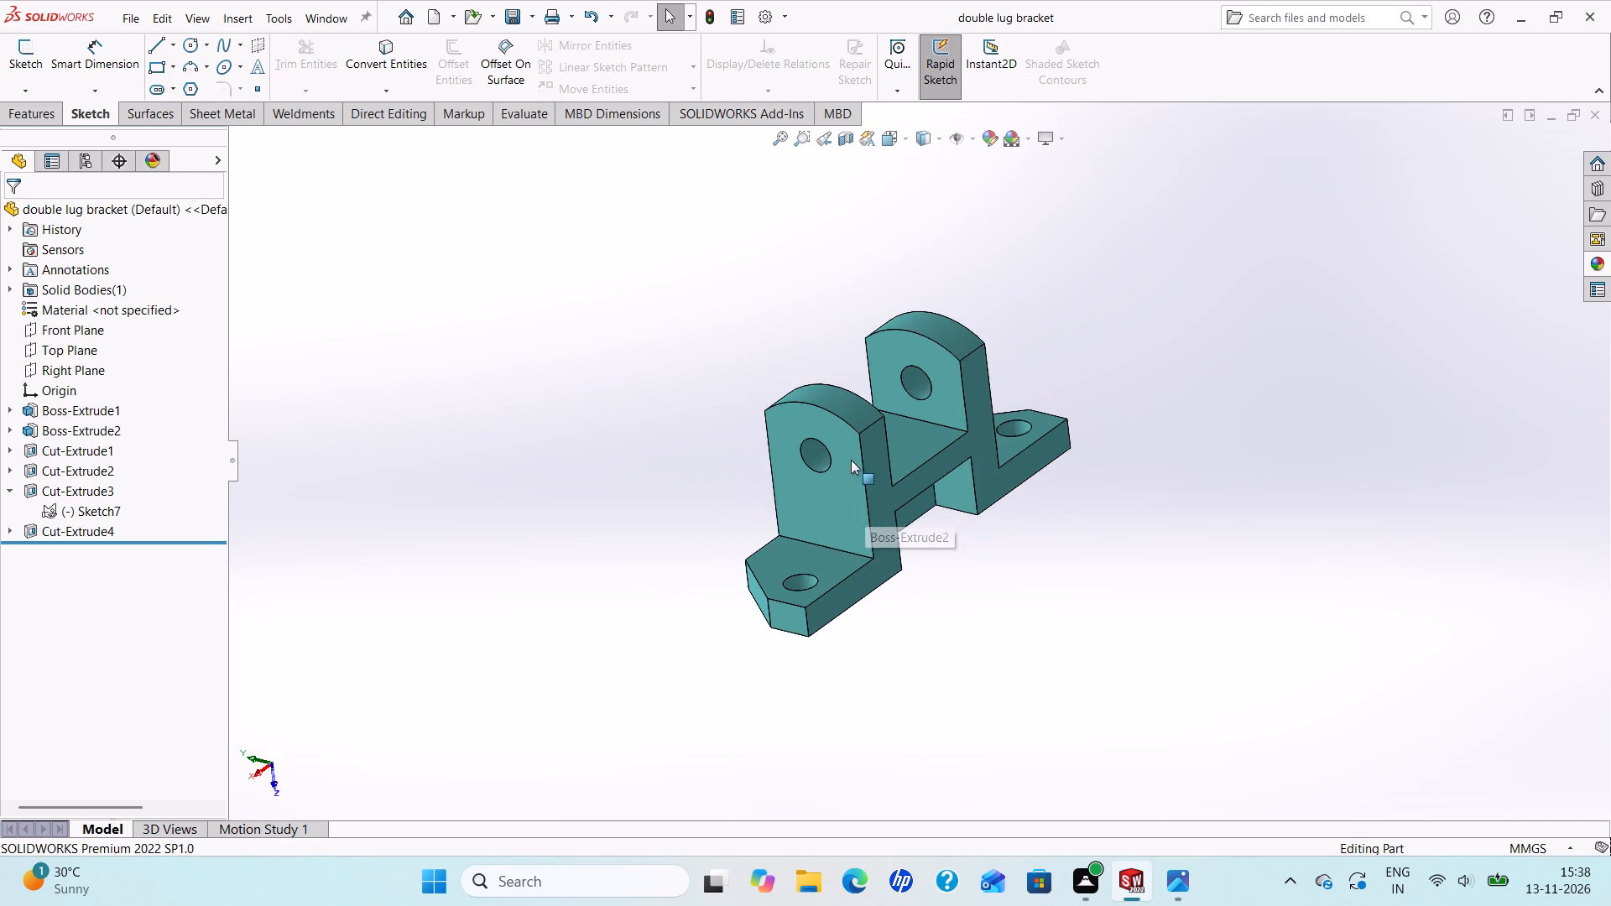
pyautogui.scroll(-2, 874, 463)
pyautogui.moveTo(884, 457); pyautogui.dragTo(604, 338, button='middle')
pyautogui.scroll(1, 878, 450)
pyautogui.scroll(-2, 704, 413)
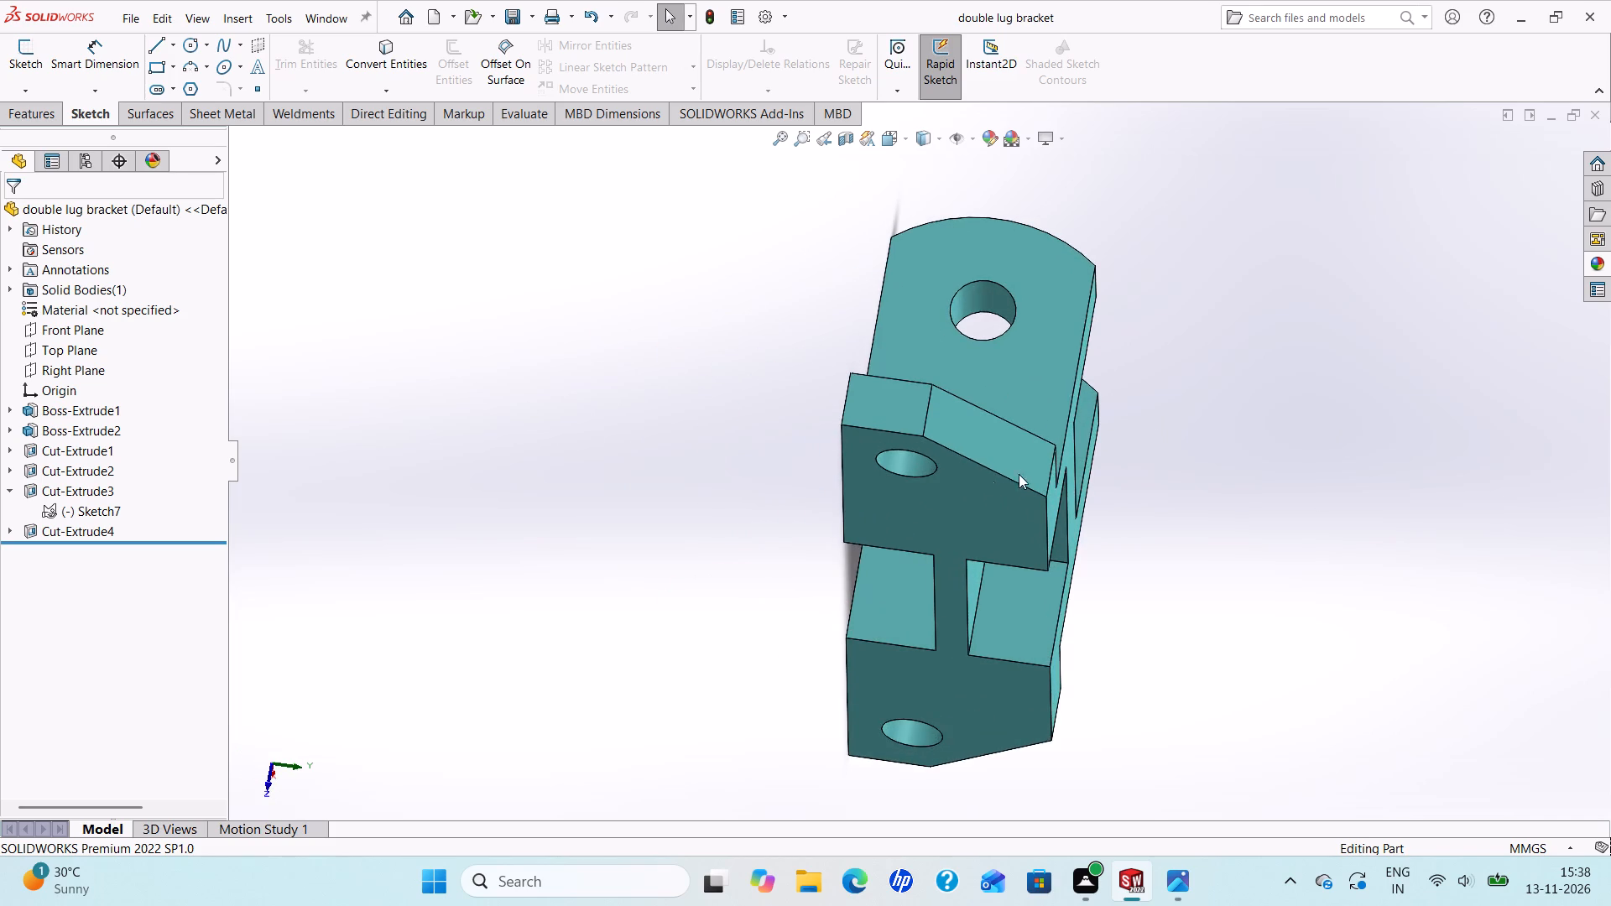
pyautogui.moveTo(996, 461); pyautogui.dragTo(816, 552, button='middle')
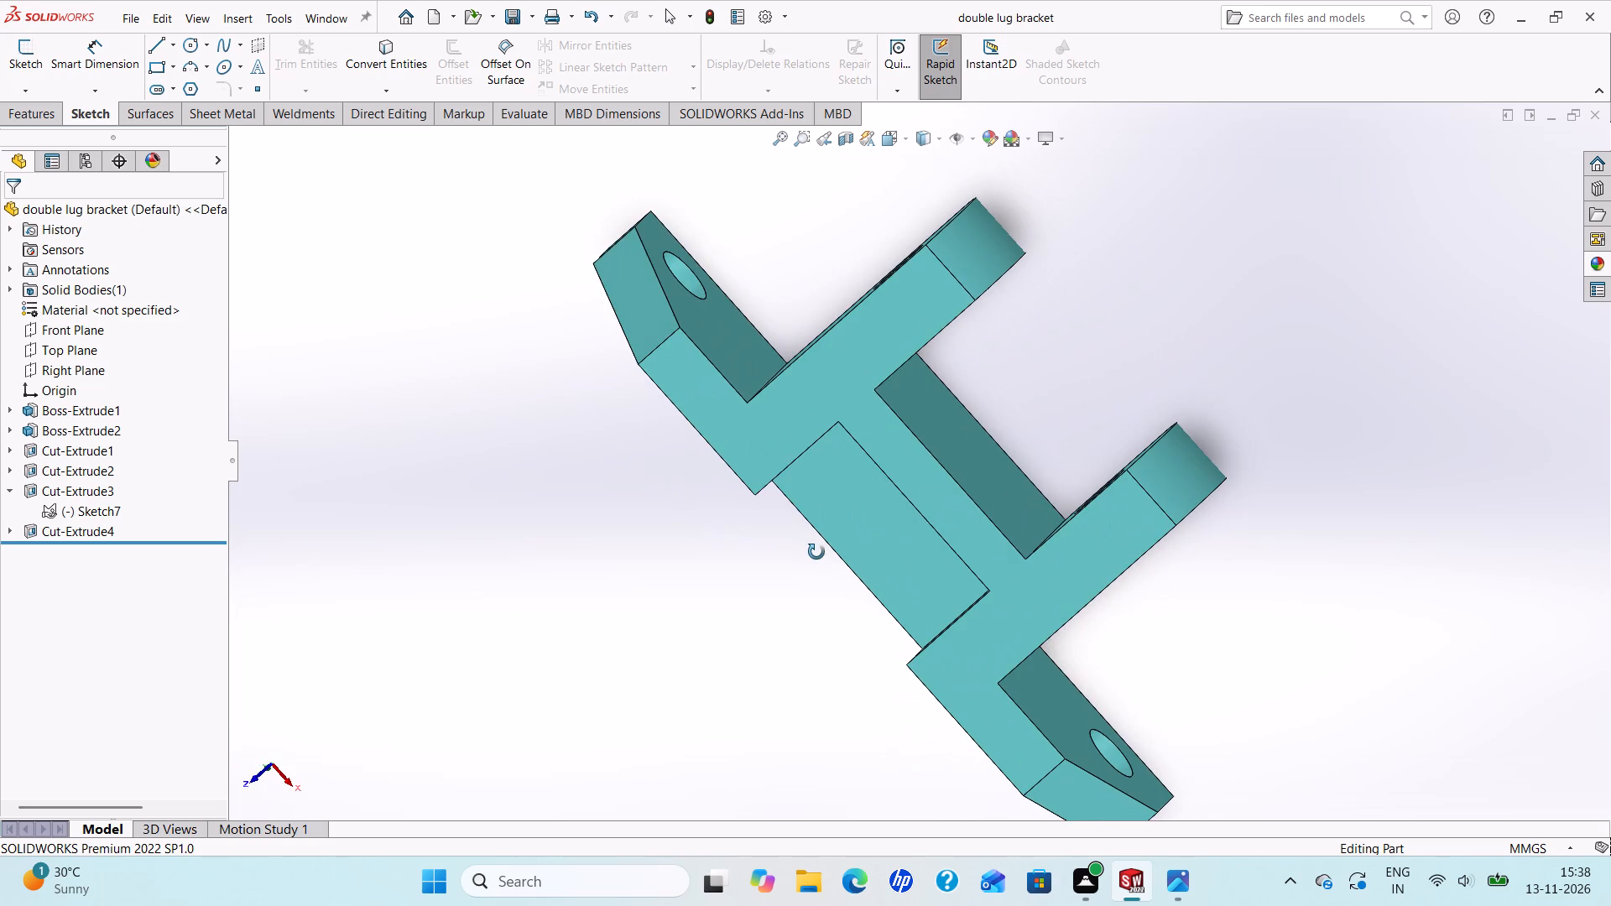
pyautogui.moveTo(816, 552); pyautogui.dragTo(531, 470, button='middle')
pyautogui.scroll(1, 1055, 547)
pyautogui.scroll(-1, 1007, 551)
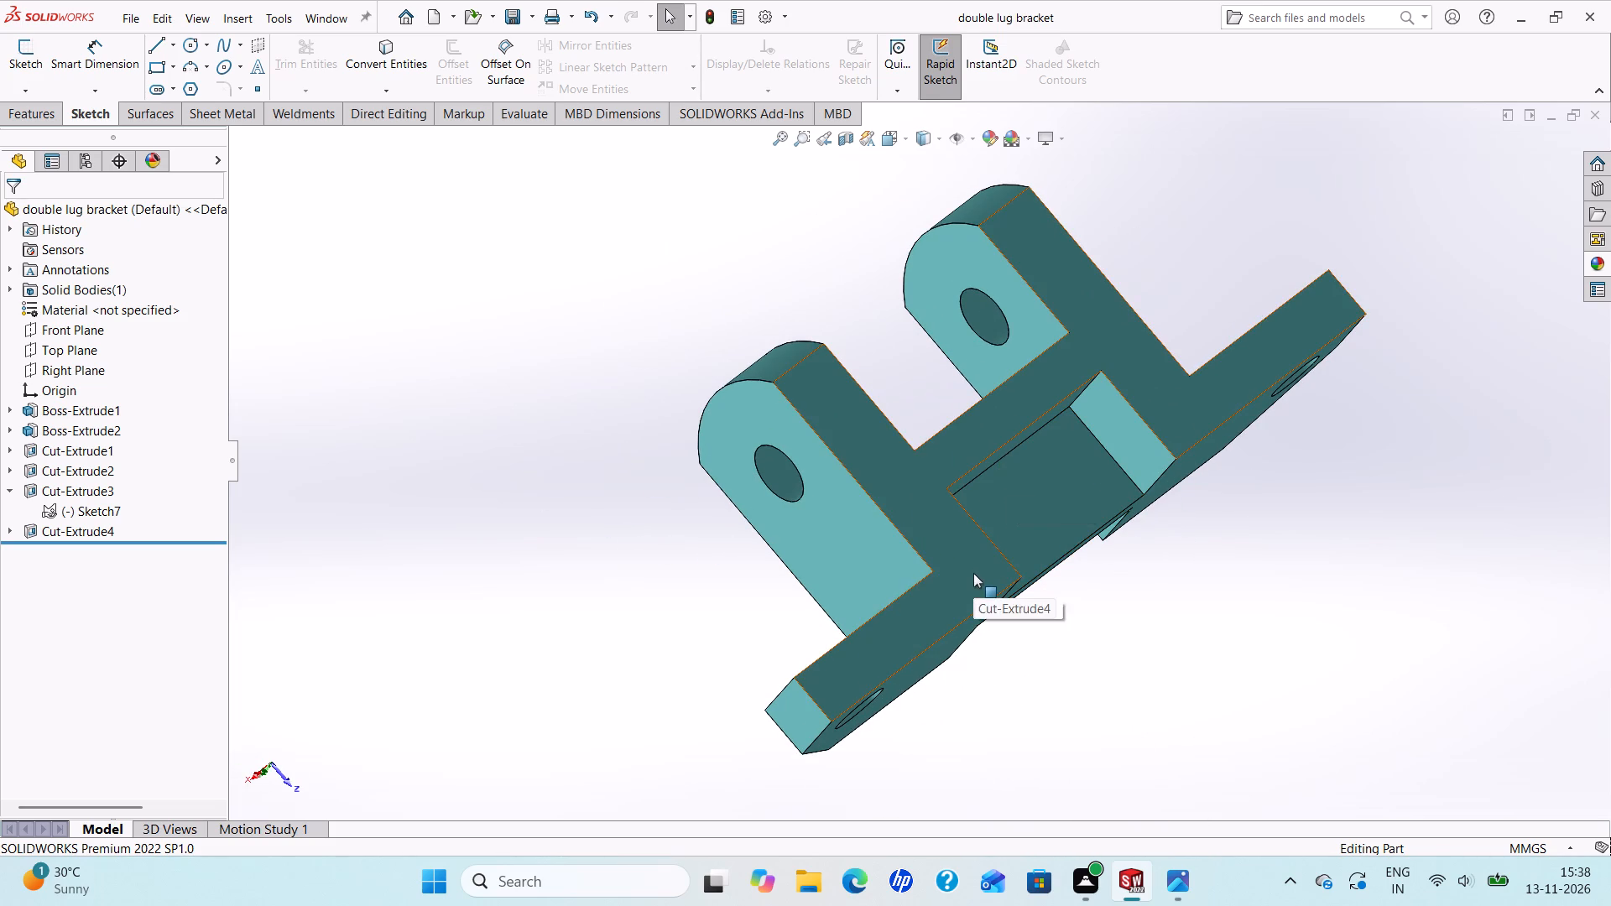
pyautogui.scroll(1, 1080, 384)
pyautogui.scroll(-3, 1049, 362)
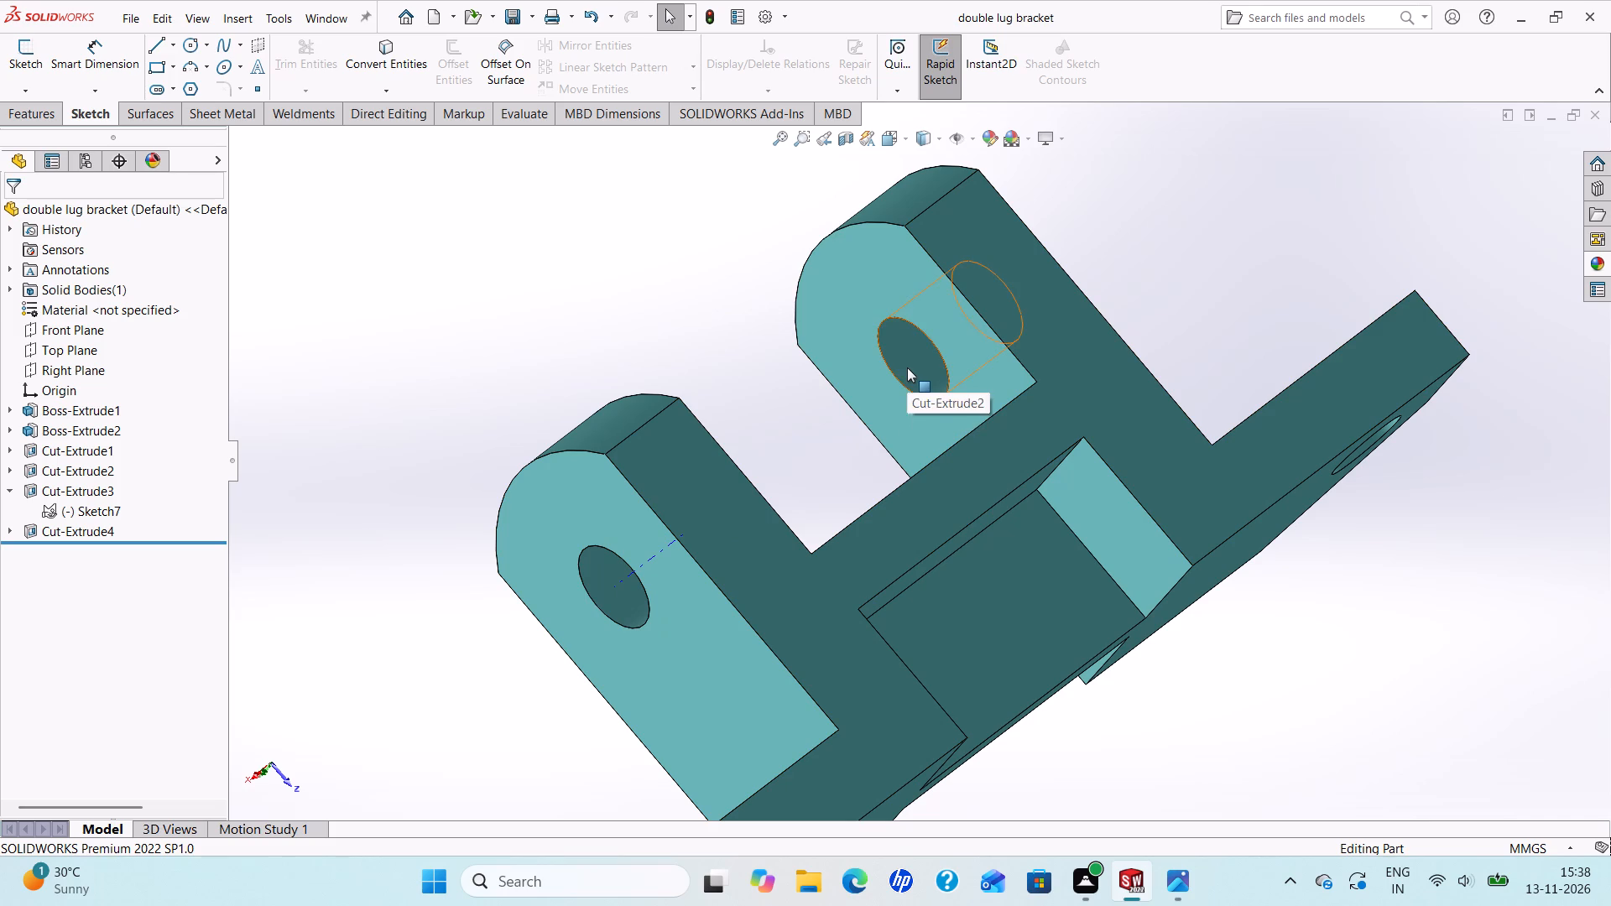
pyautogui.scroll(3, 865, 594)
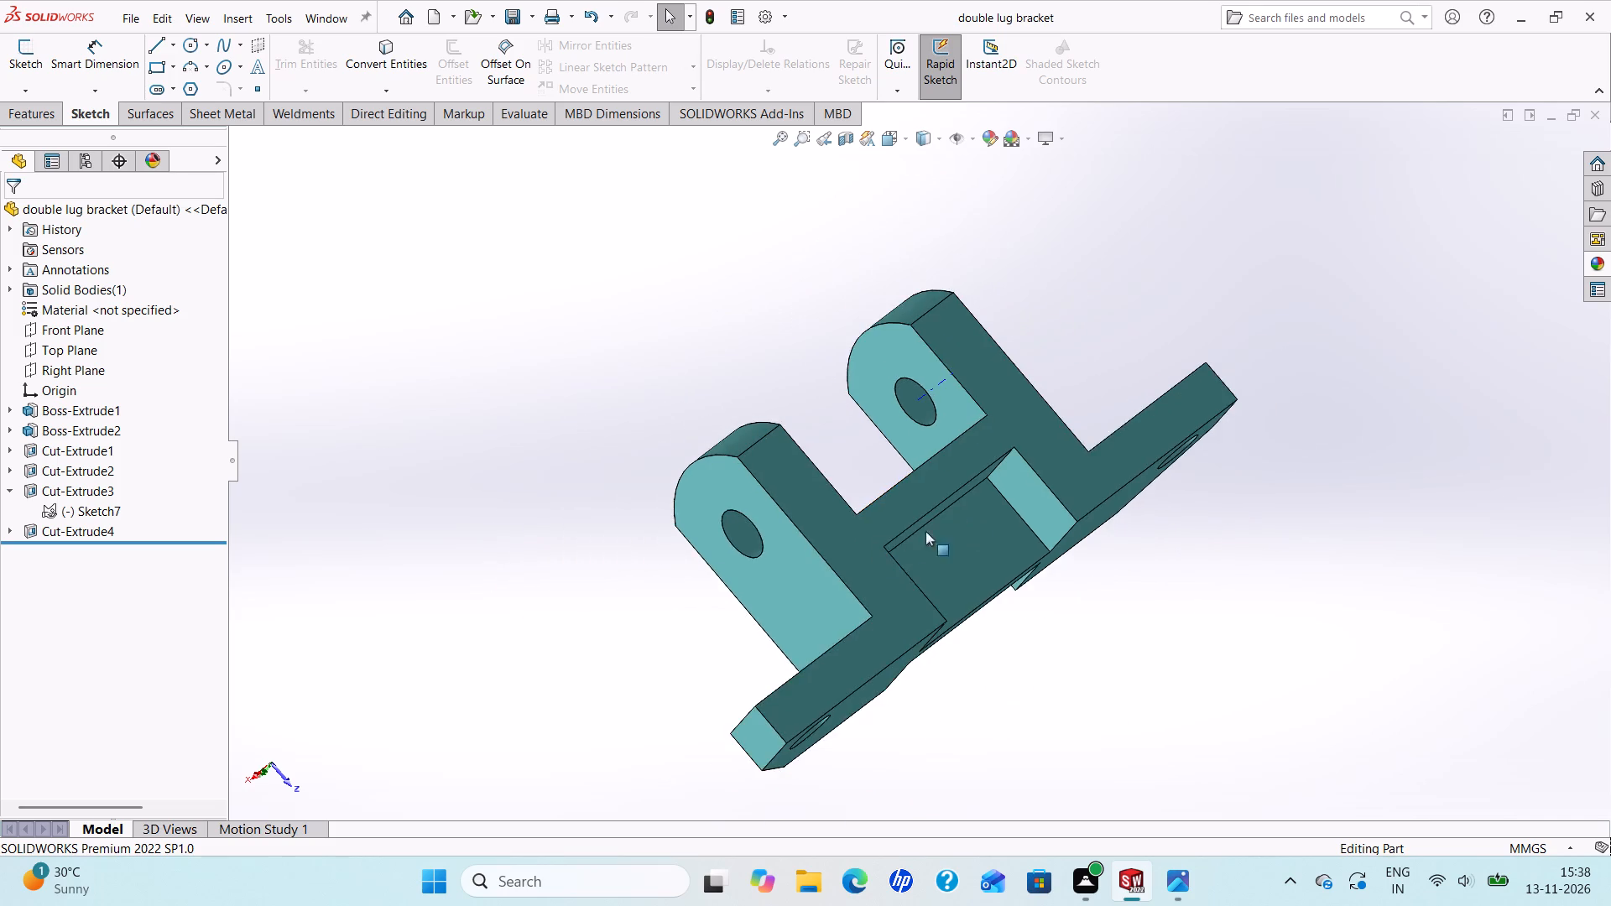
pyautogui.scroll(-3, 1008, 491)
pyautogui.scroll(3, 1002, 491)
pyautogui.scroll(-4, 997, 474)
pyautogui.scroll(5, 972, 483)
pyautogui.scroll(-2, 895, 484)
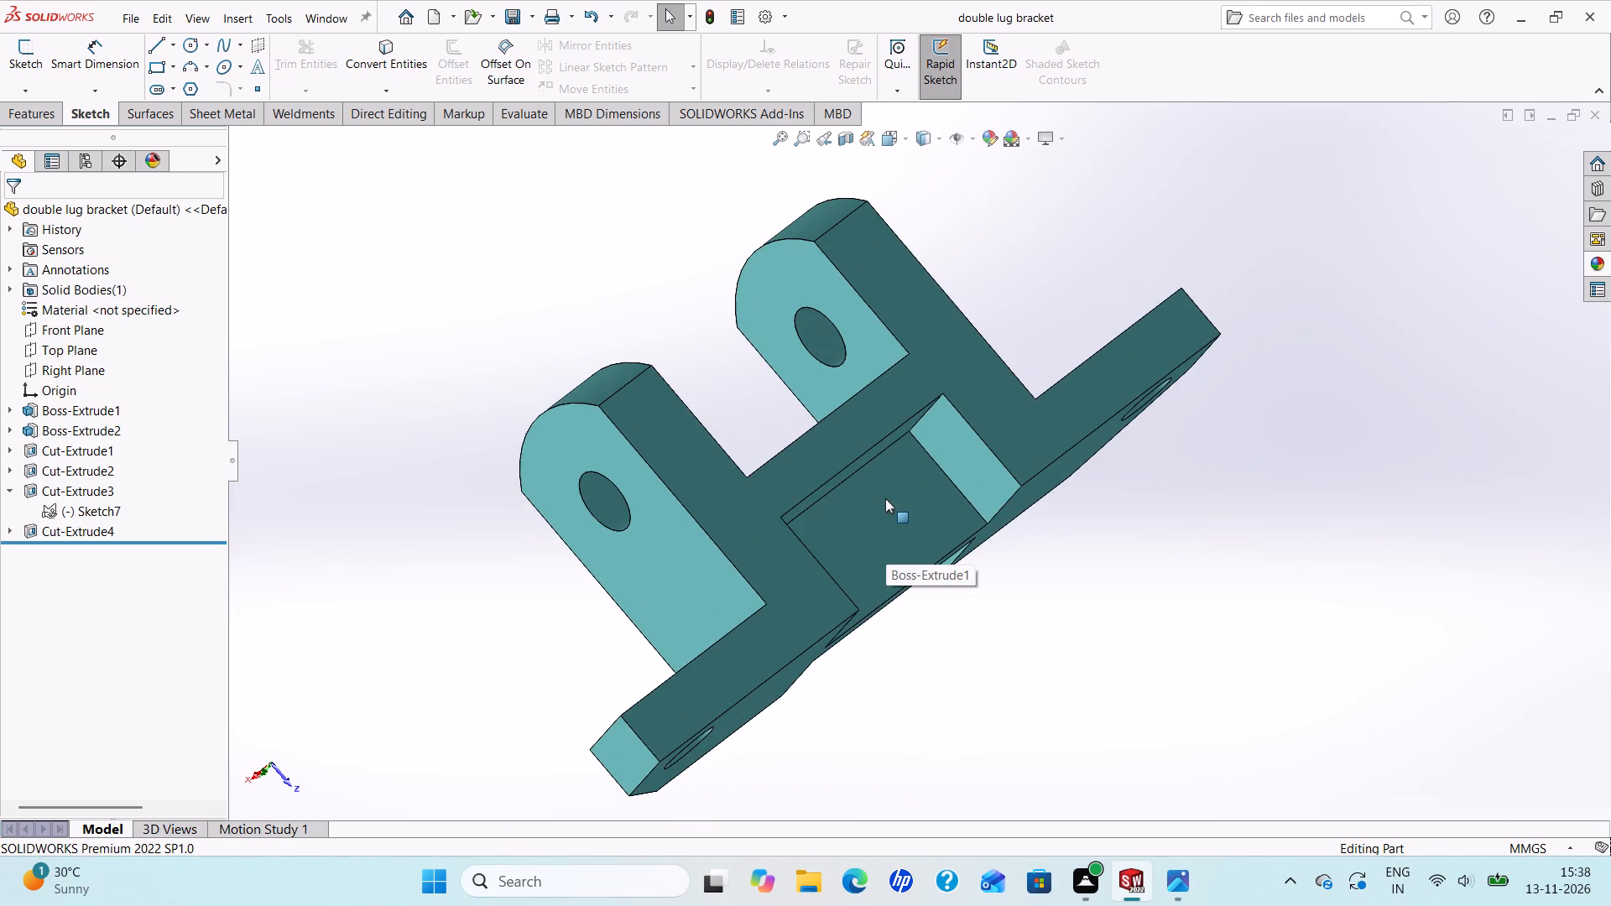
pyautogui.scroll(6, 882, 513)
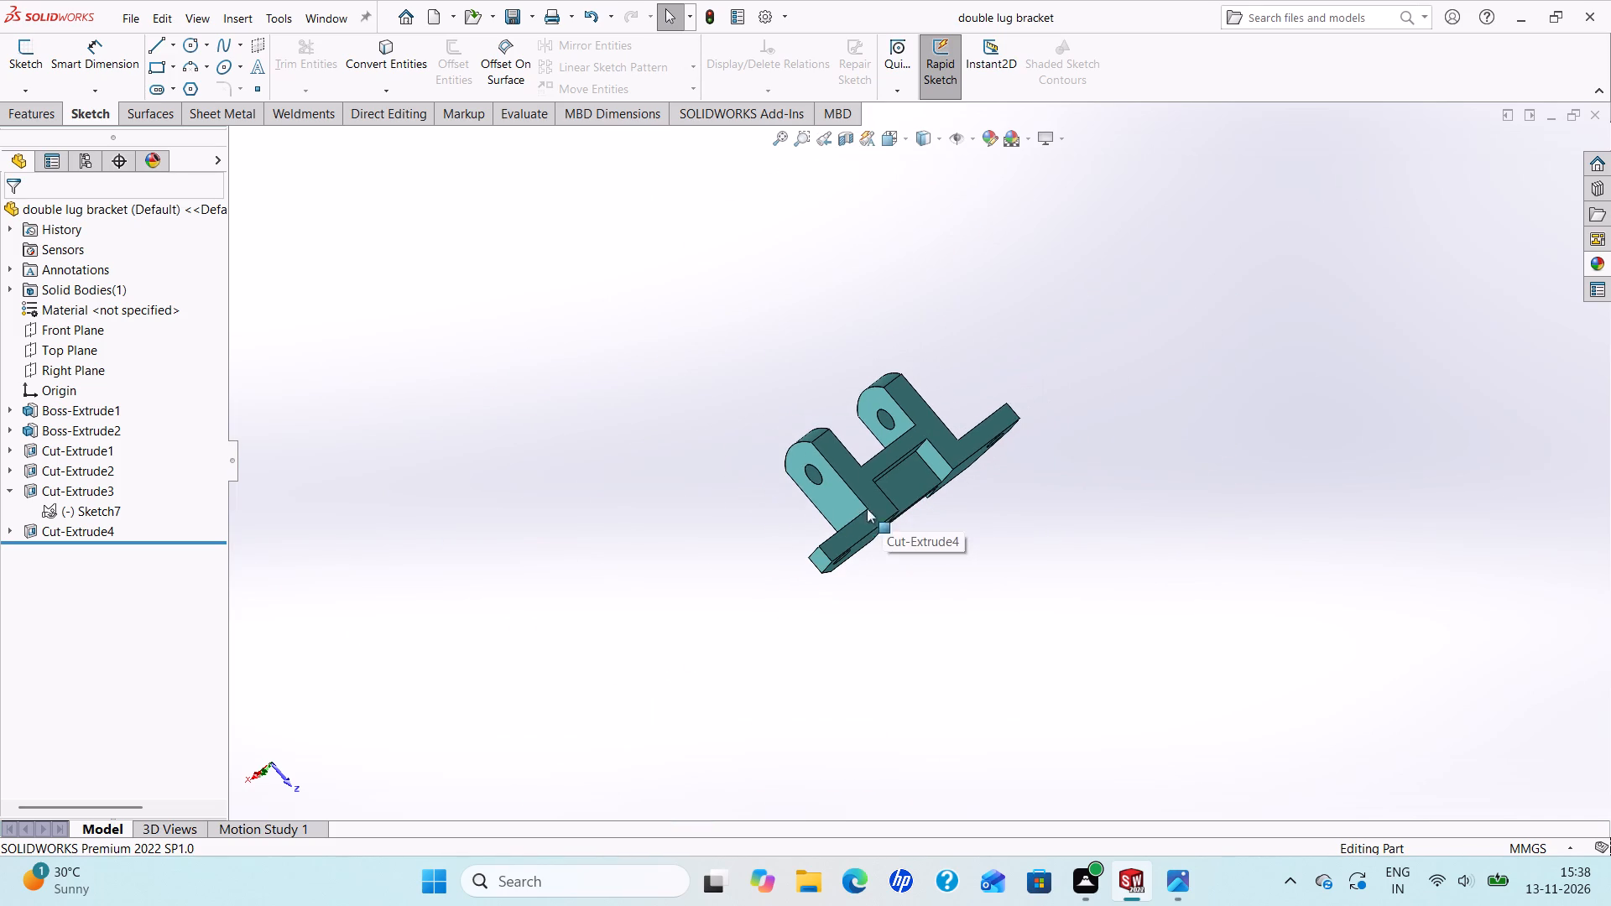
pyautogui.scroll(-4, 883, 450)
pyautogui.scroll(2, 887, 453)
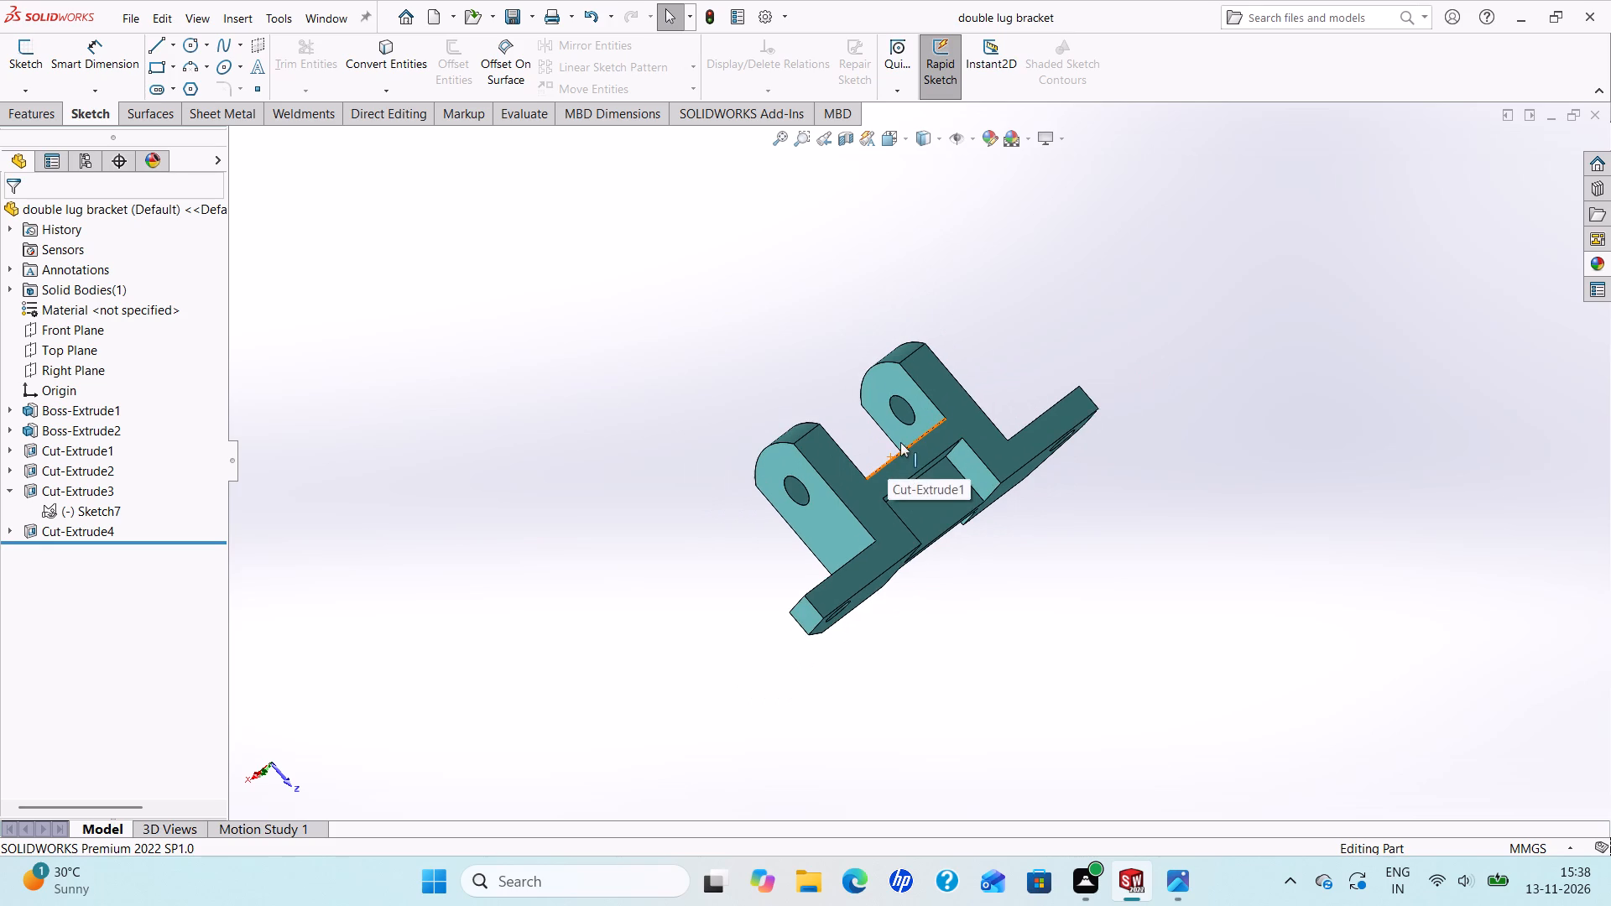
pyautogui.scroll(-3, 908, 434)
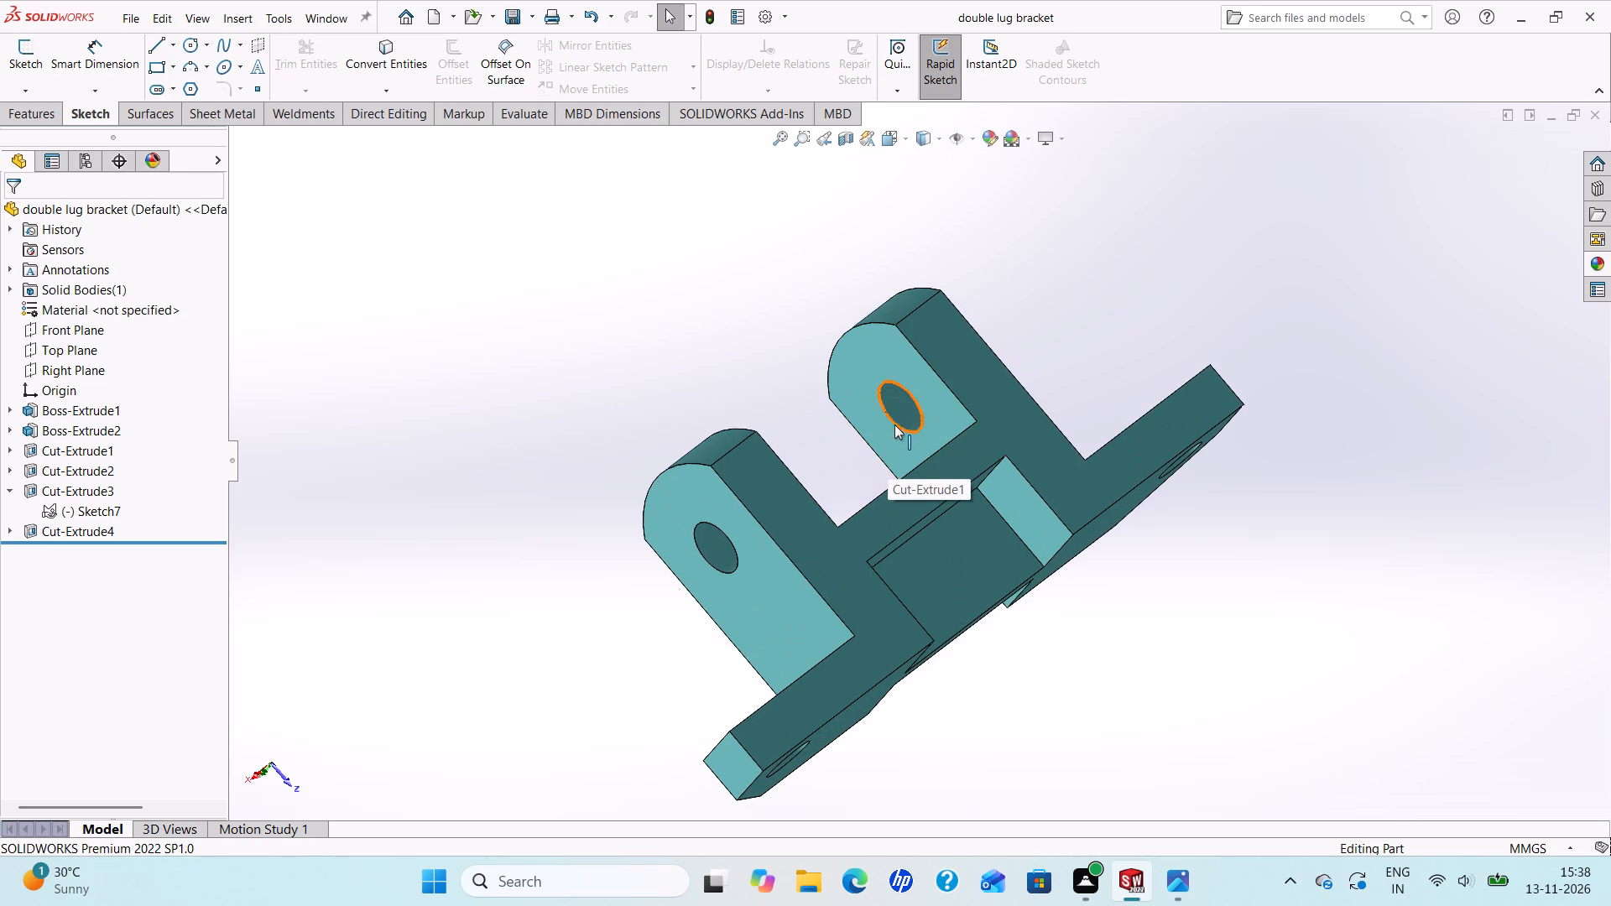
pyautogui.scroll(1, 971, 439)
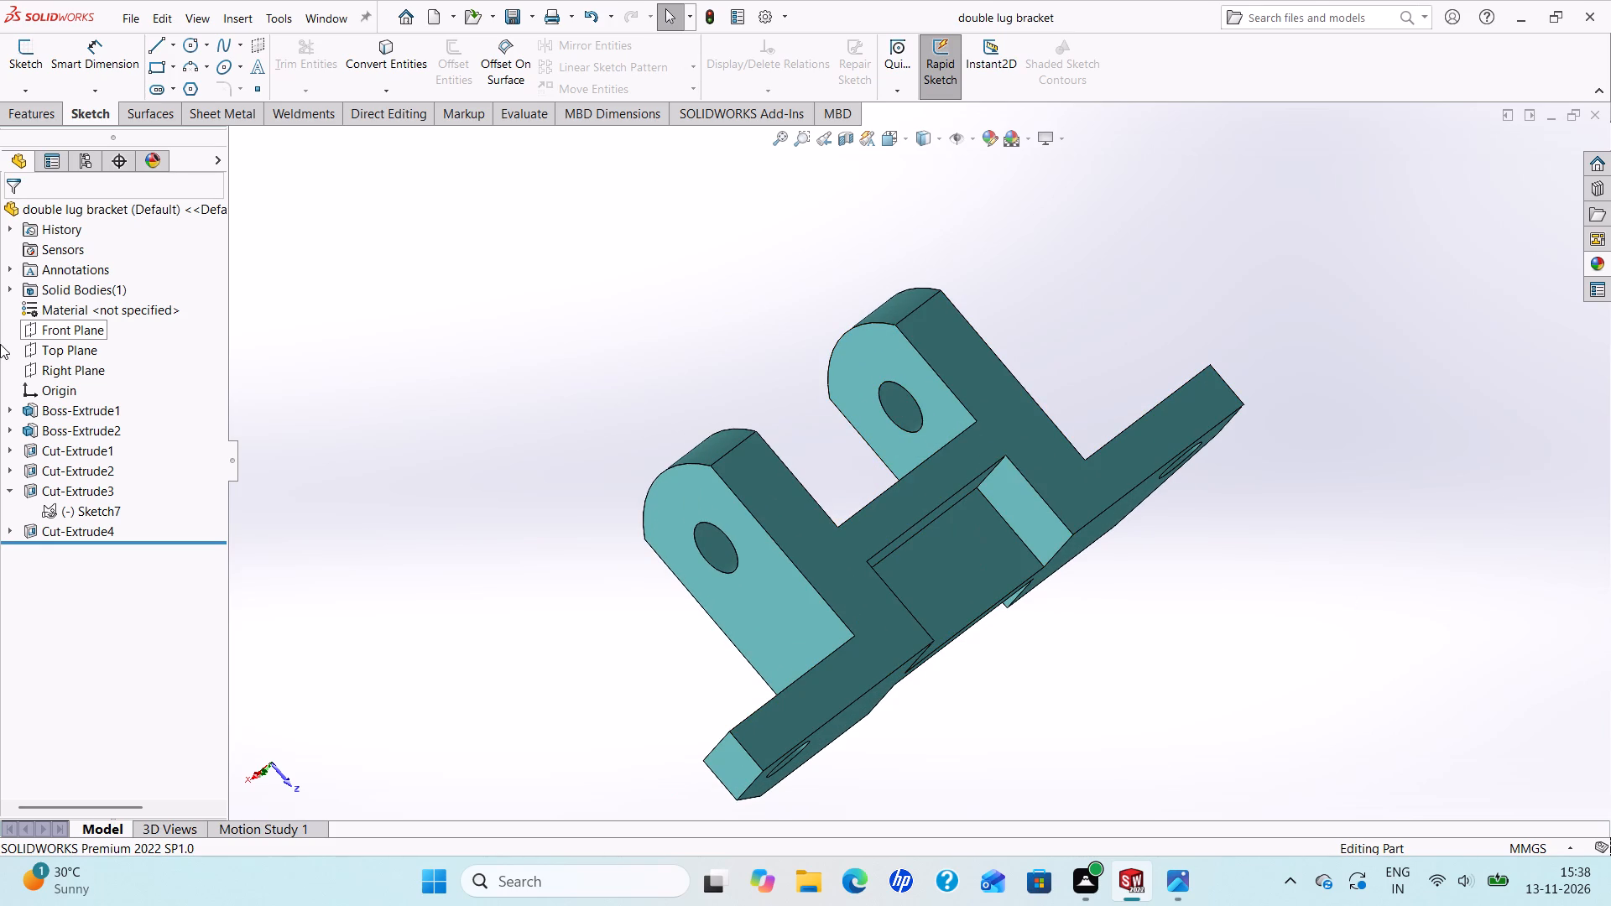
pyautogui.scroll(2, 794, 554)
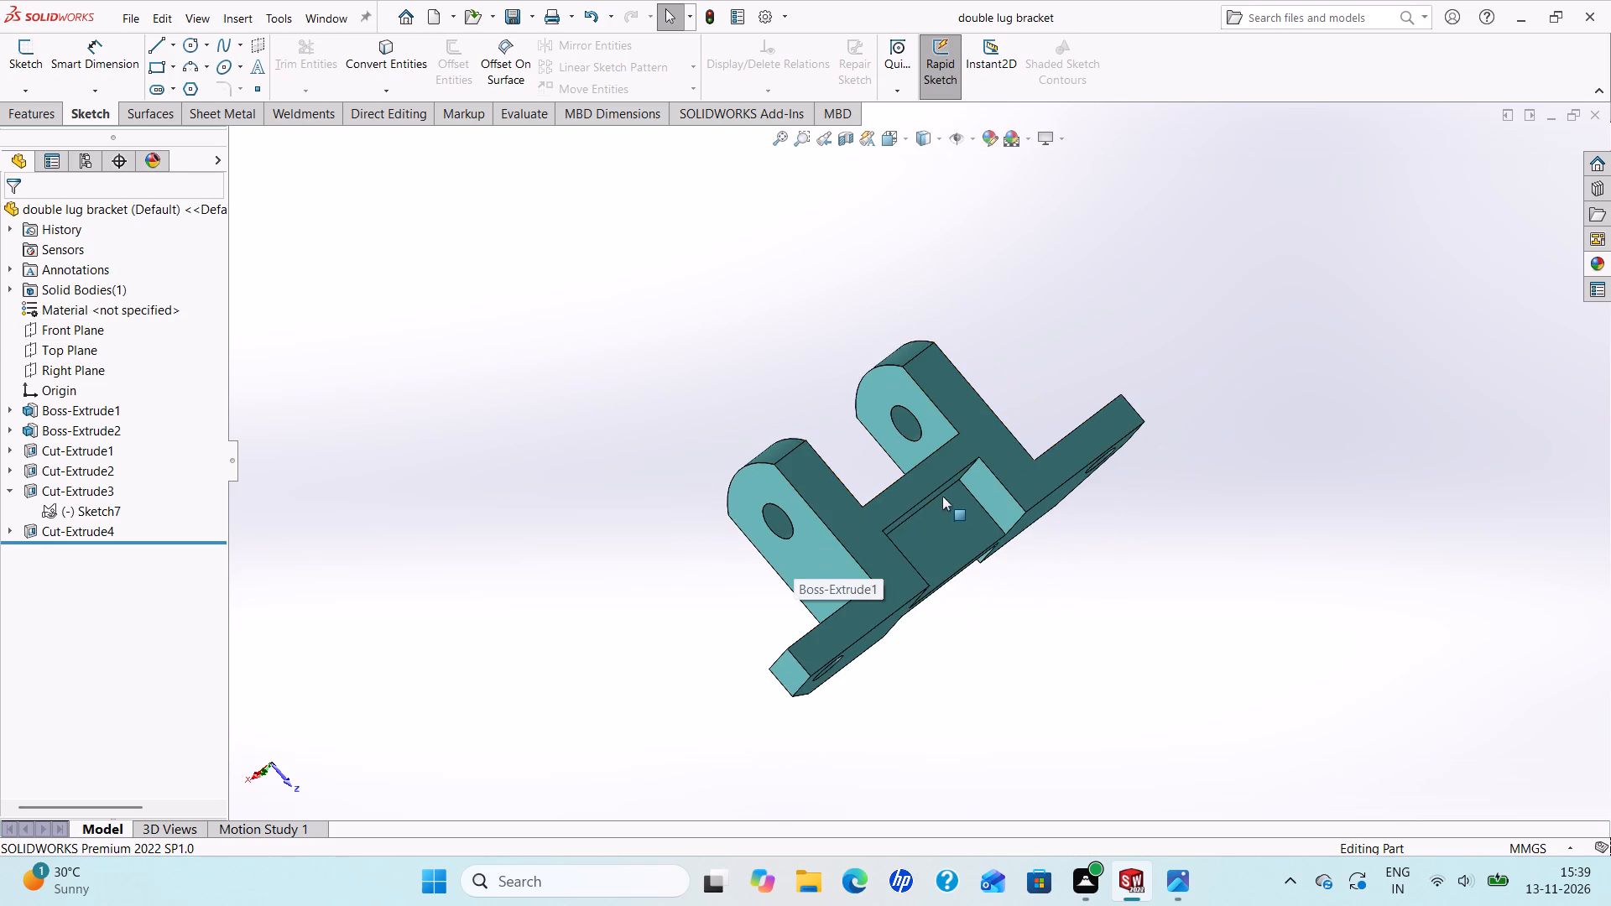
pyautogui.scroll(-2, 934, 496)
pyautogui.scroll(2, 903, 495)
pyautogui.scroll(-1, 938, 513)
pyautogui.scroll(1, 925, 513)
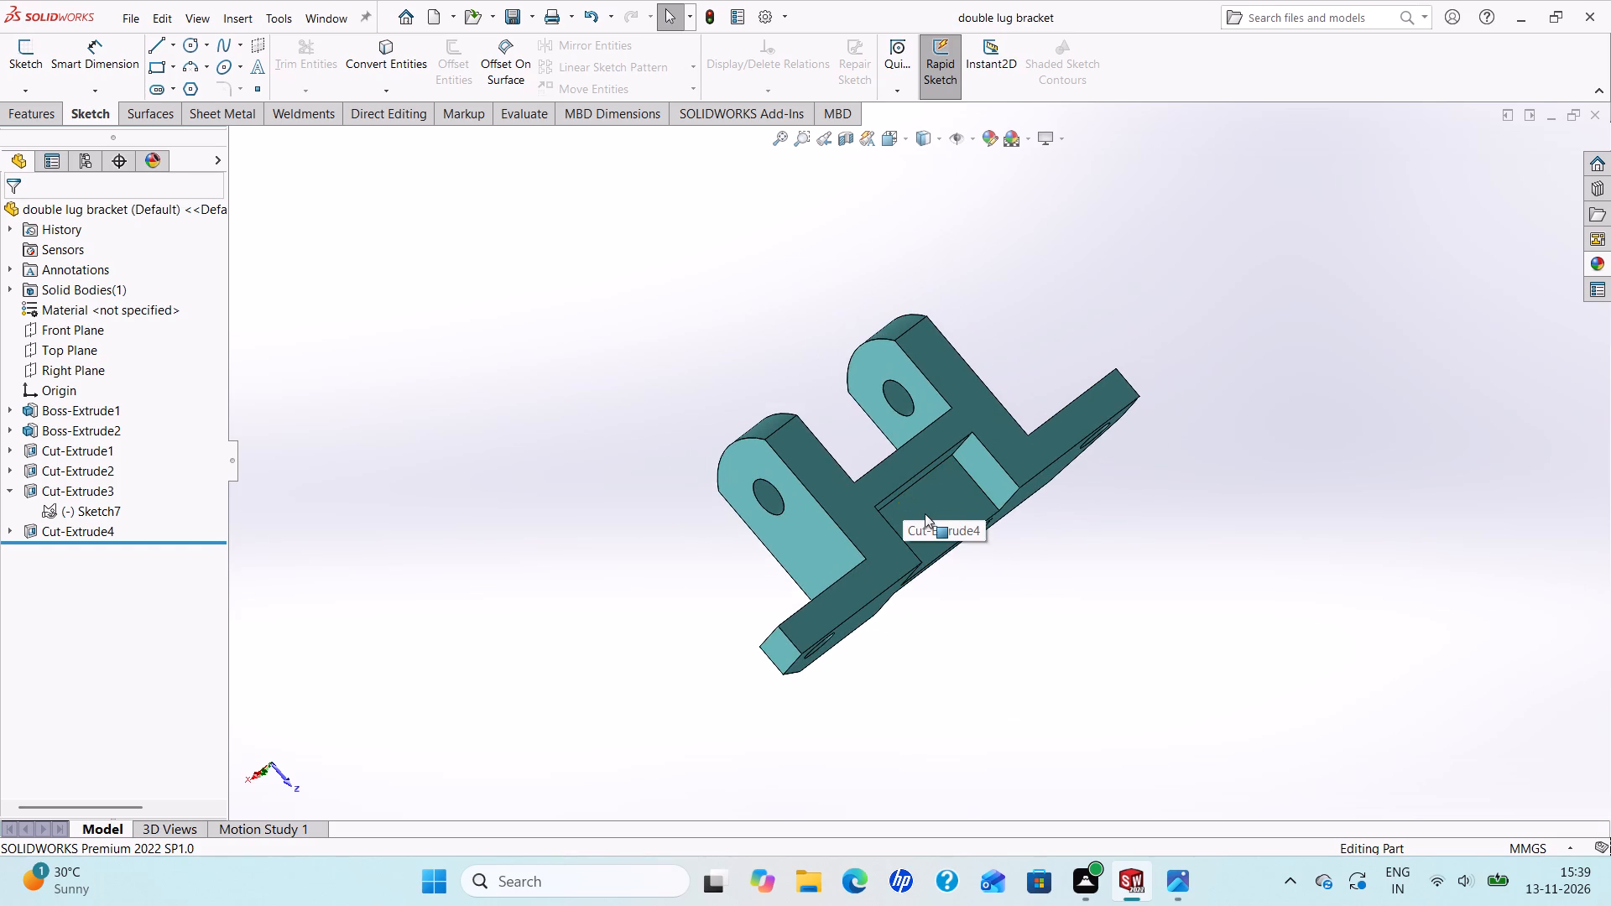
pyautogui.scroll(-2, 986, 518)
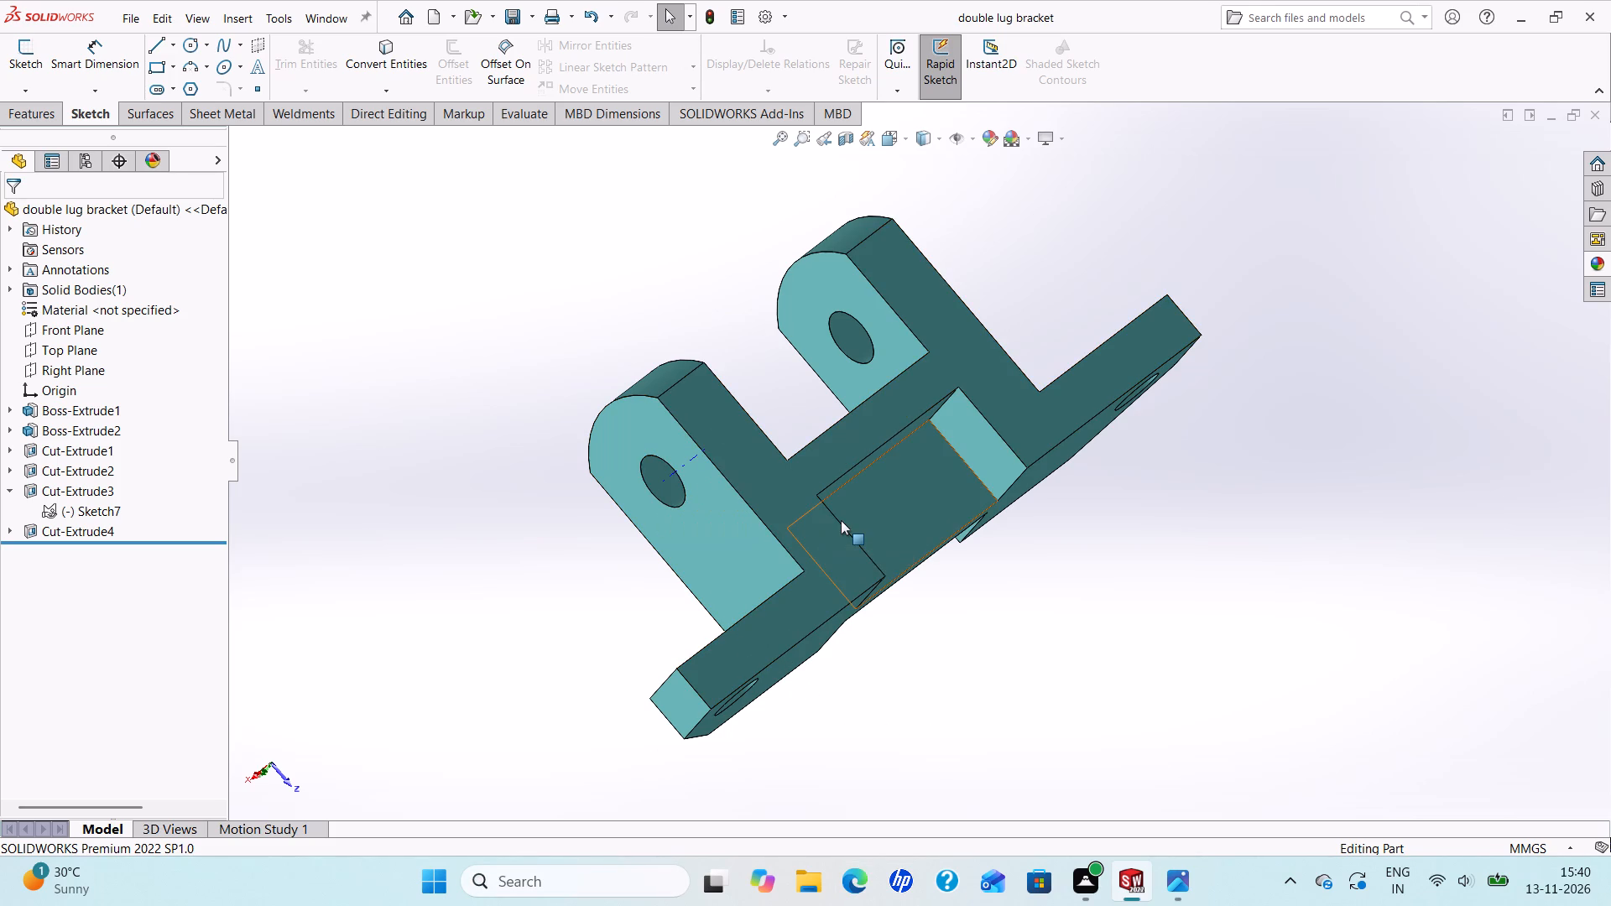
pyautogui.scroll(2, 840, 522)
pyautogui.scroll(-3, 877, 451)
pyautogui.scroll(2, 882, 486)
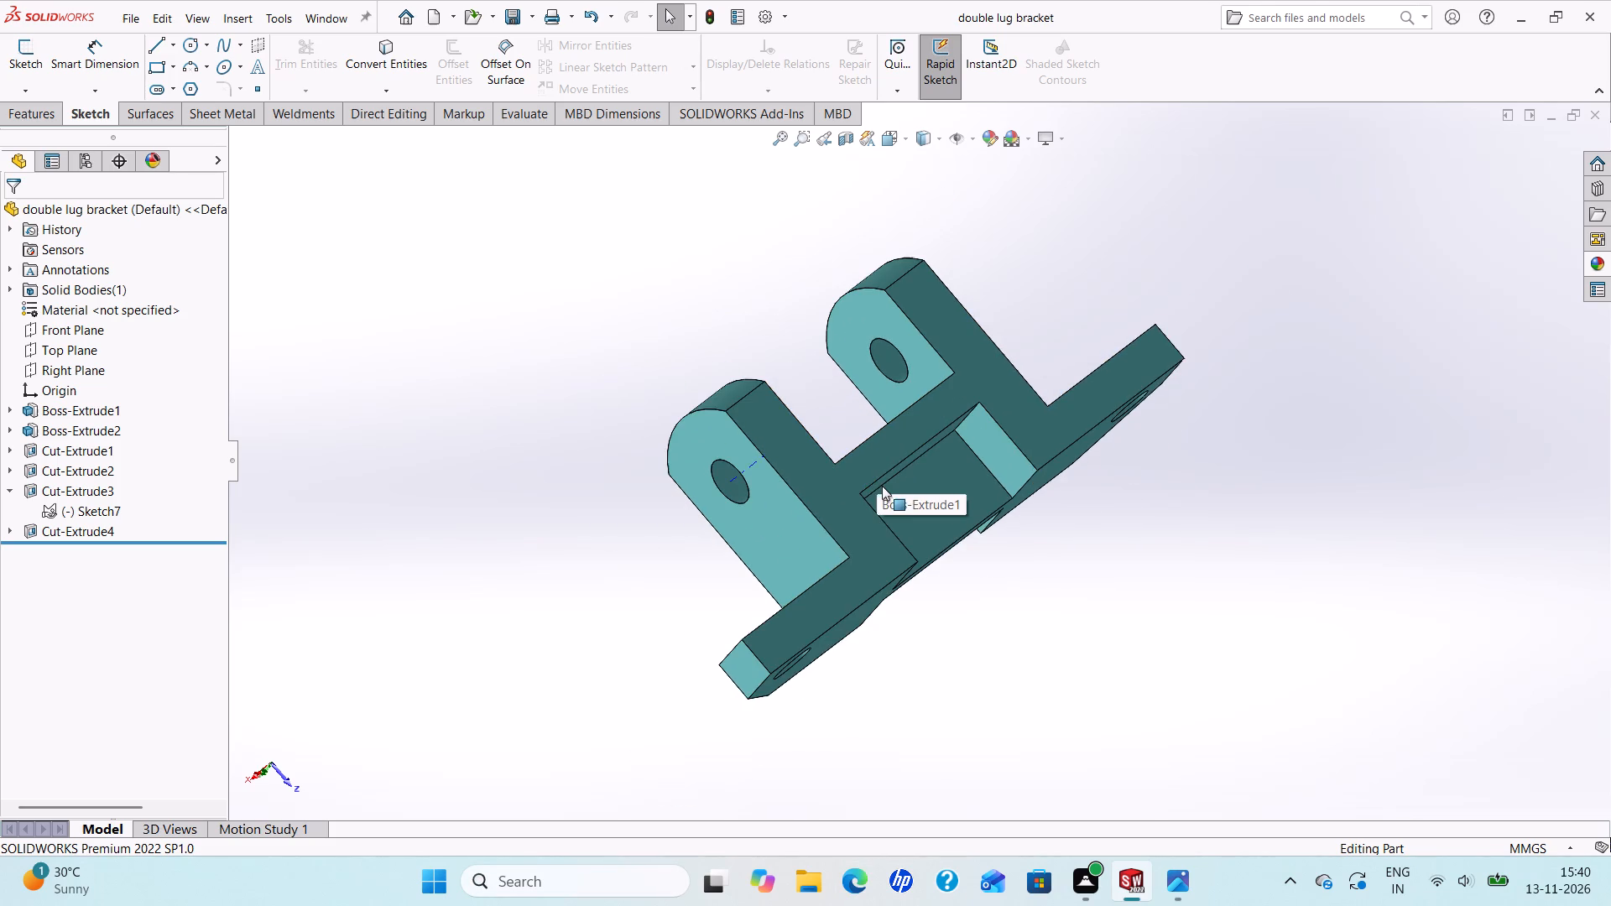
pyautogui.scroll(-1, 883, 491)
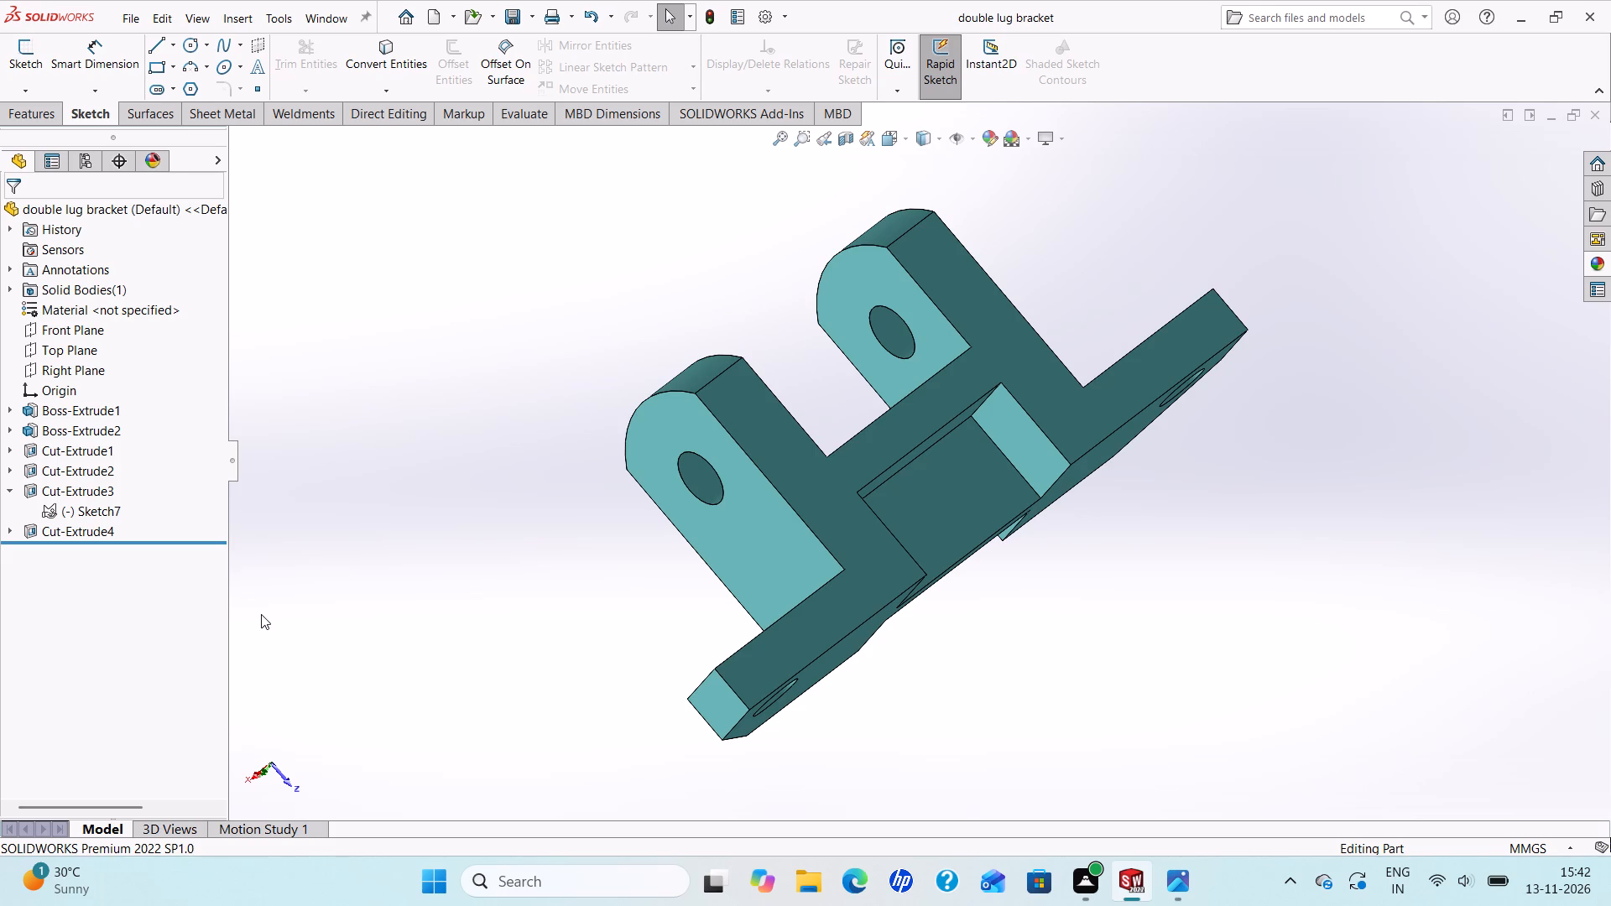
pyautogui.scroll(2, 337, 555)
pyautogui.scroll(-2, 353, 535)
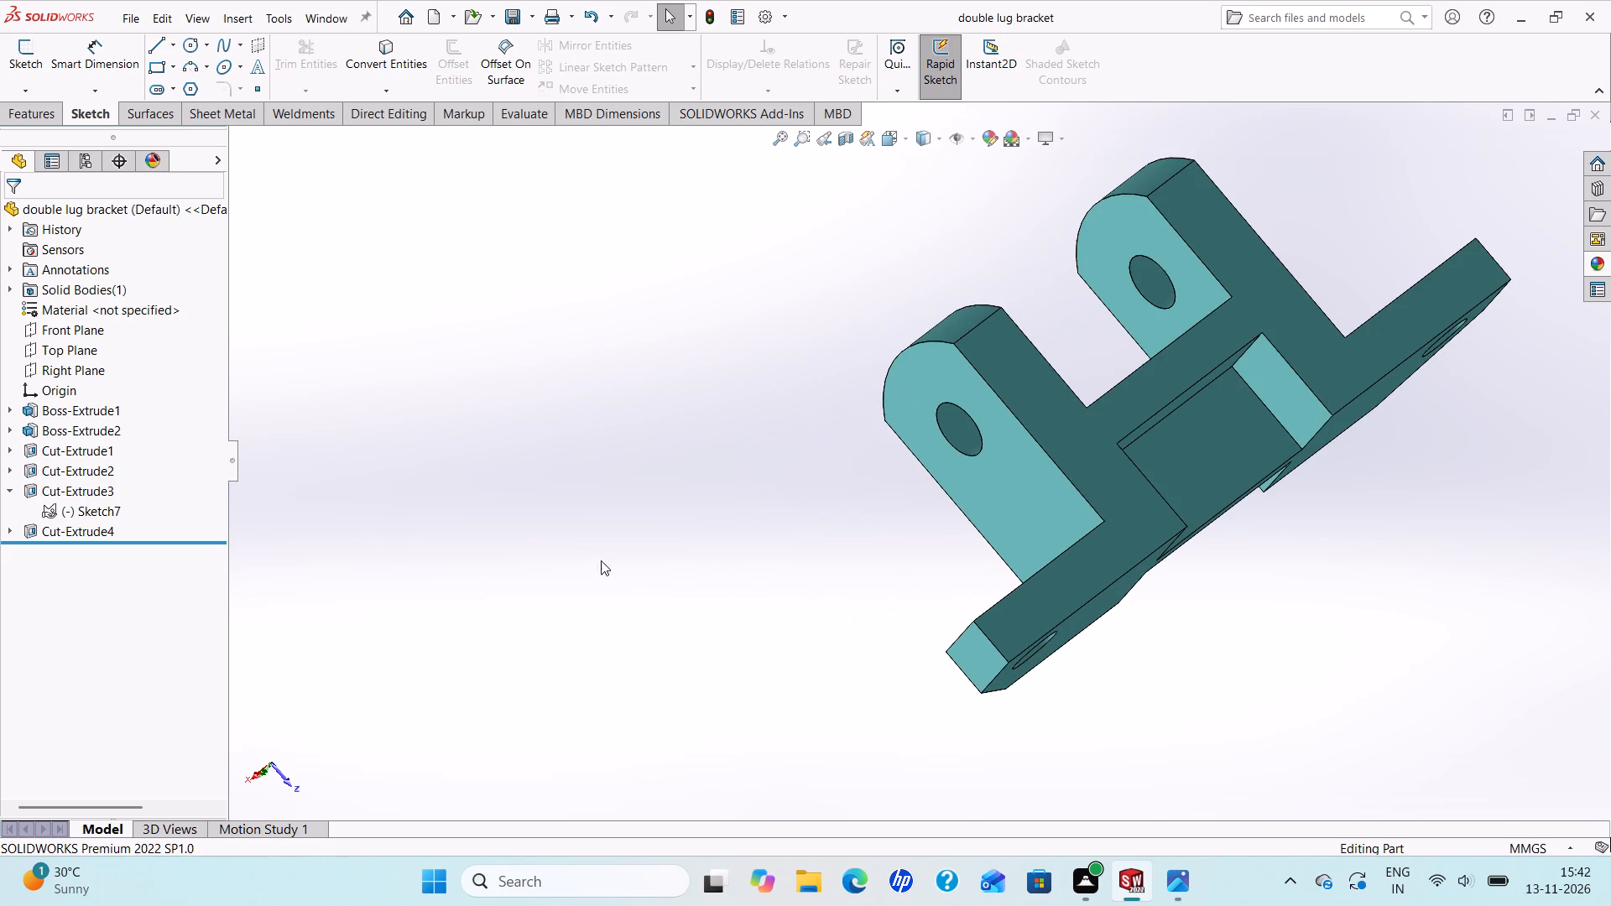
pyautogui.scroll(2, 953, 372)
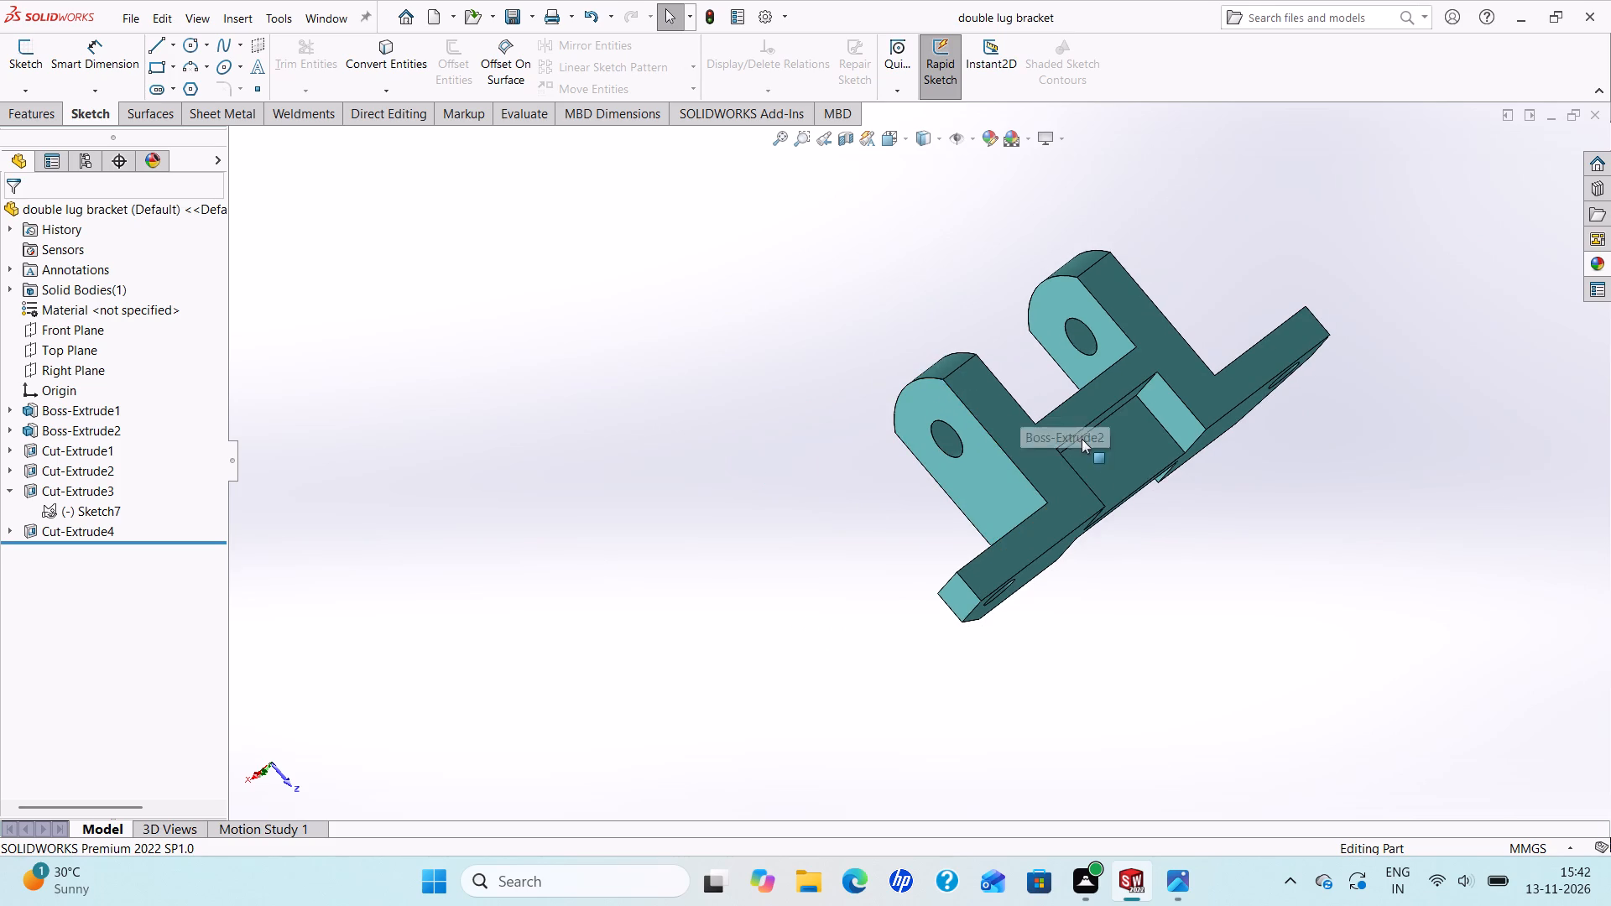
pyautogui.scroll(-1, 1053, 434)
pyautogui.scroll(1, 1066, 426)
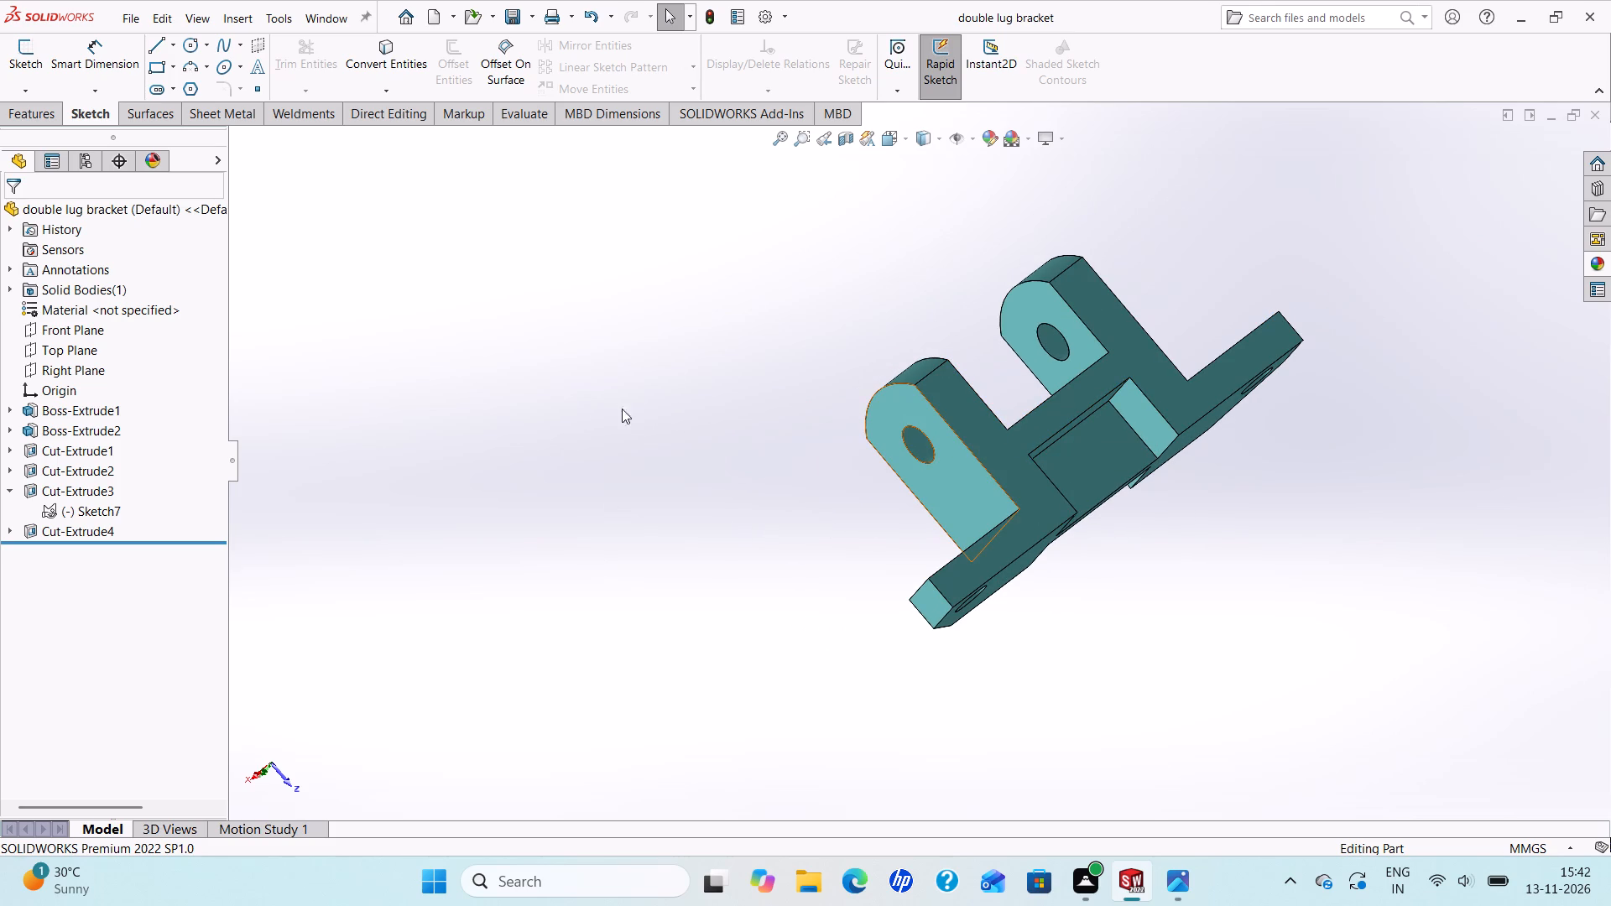
# Examine the bracket from below and from an upper oblique angle showing the lugs, base holes and chamfered end.
pyautogui.scroll(1, 1035, 451)
pyautogui.scroll(1, 1148, 443)
pyautogui.moveTo(1125, 452); pyautogui.dragTo(899, 499, button='middle')
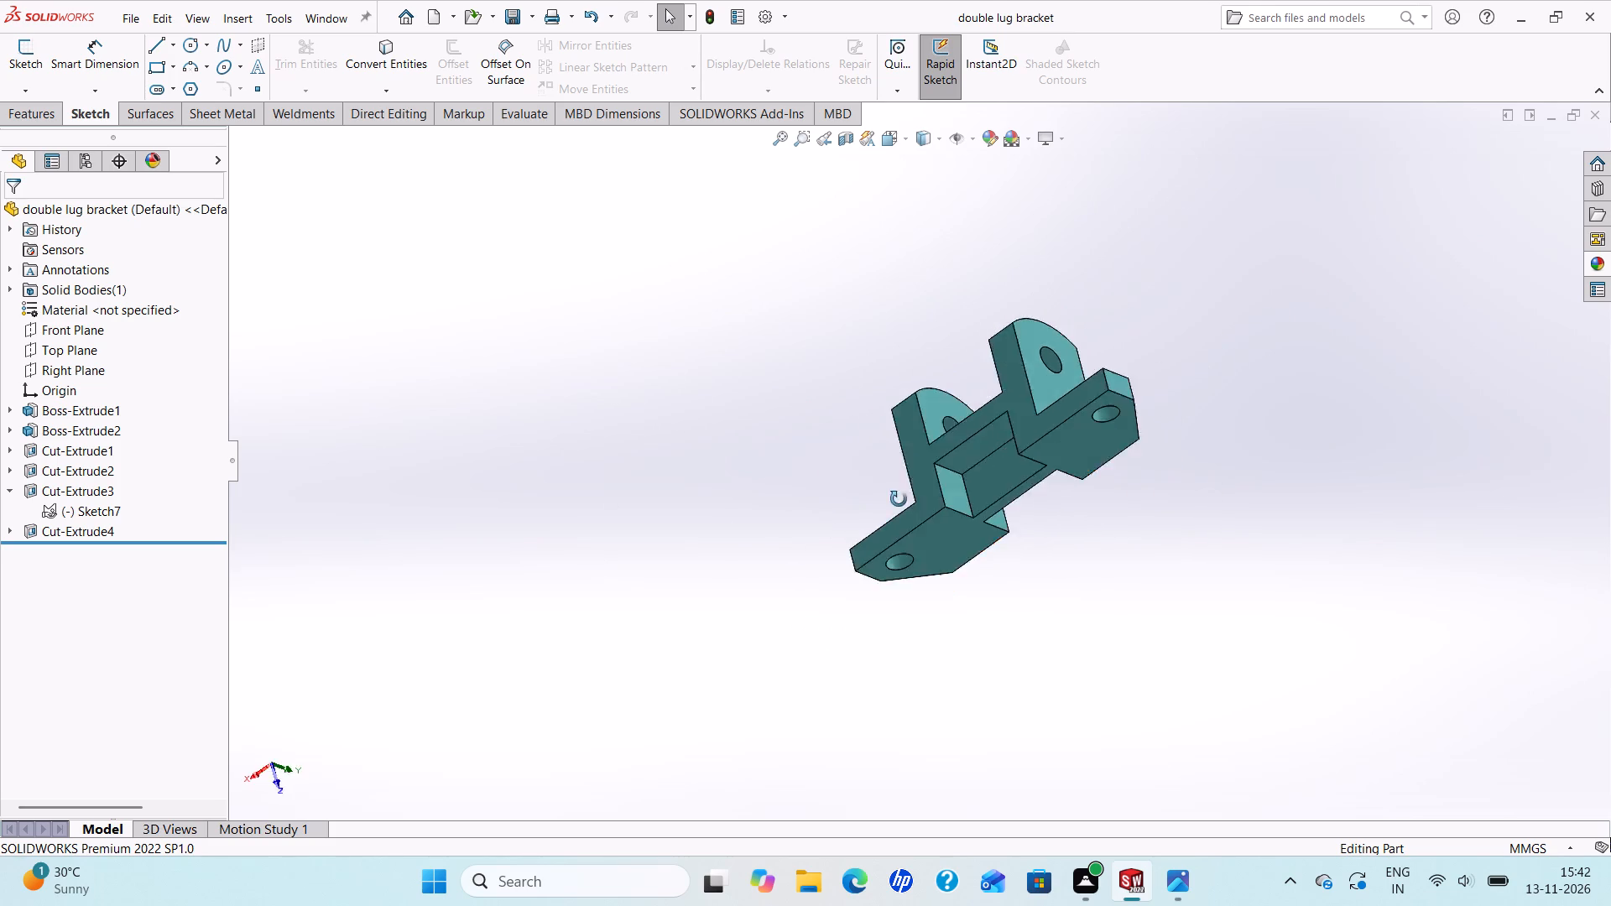
pyautogui.moveTo(899, 499); pyautogui.dragTo(633, 555, button='middle')
pyautogui.scroll(-3, 1143, 424)
pyautogui.scroll(-2, 1245, 481)
pyautogui.scroll(2, 942, 504)
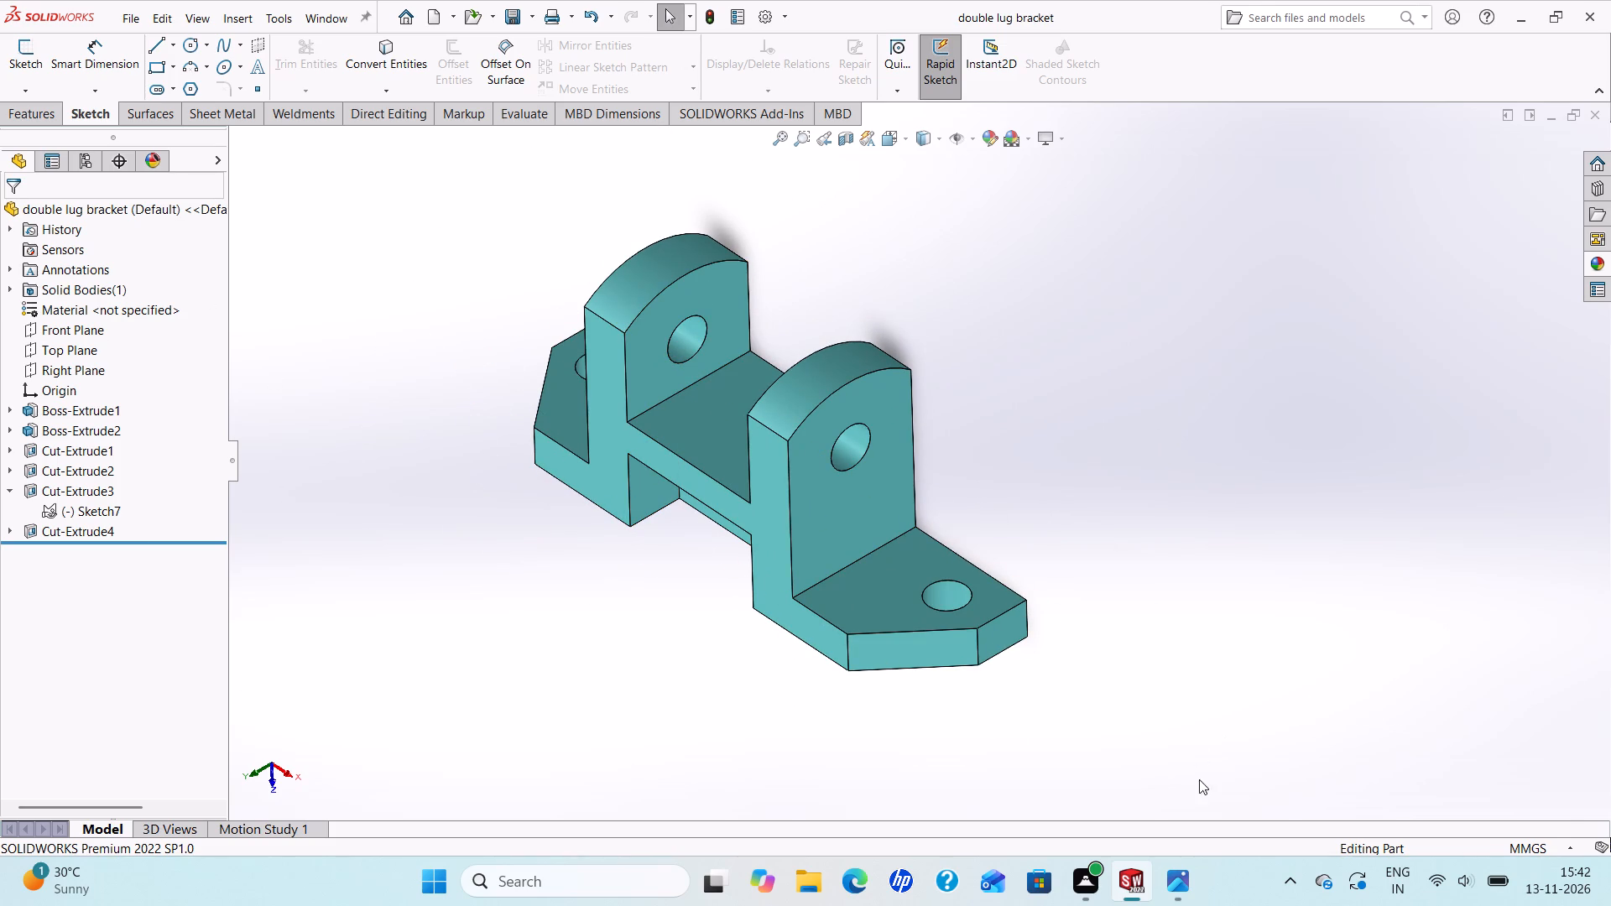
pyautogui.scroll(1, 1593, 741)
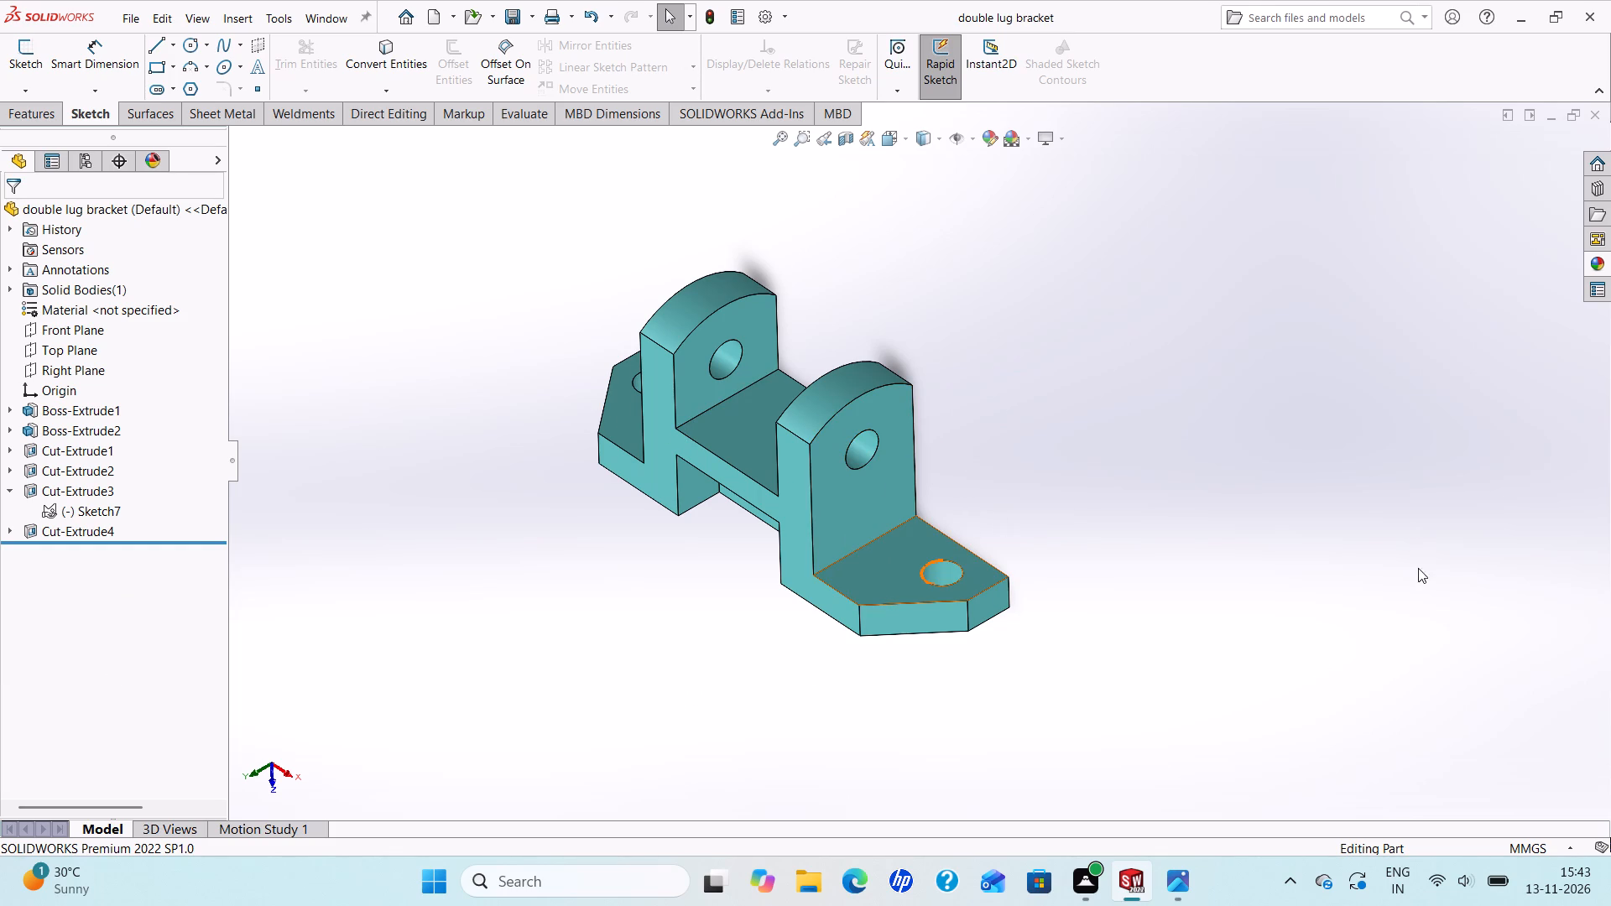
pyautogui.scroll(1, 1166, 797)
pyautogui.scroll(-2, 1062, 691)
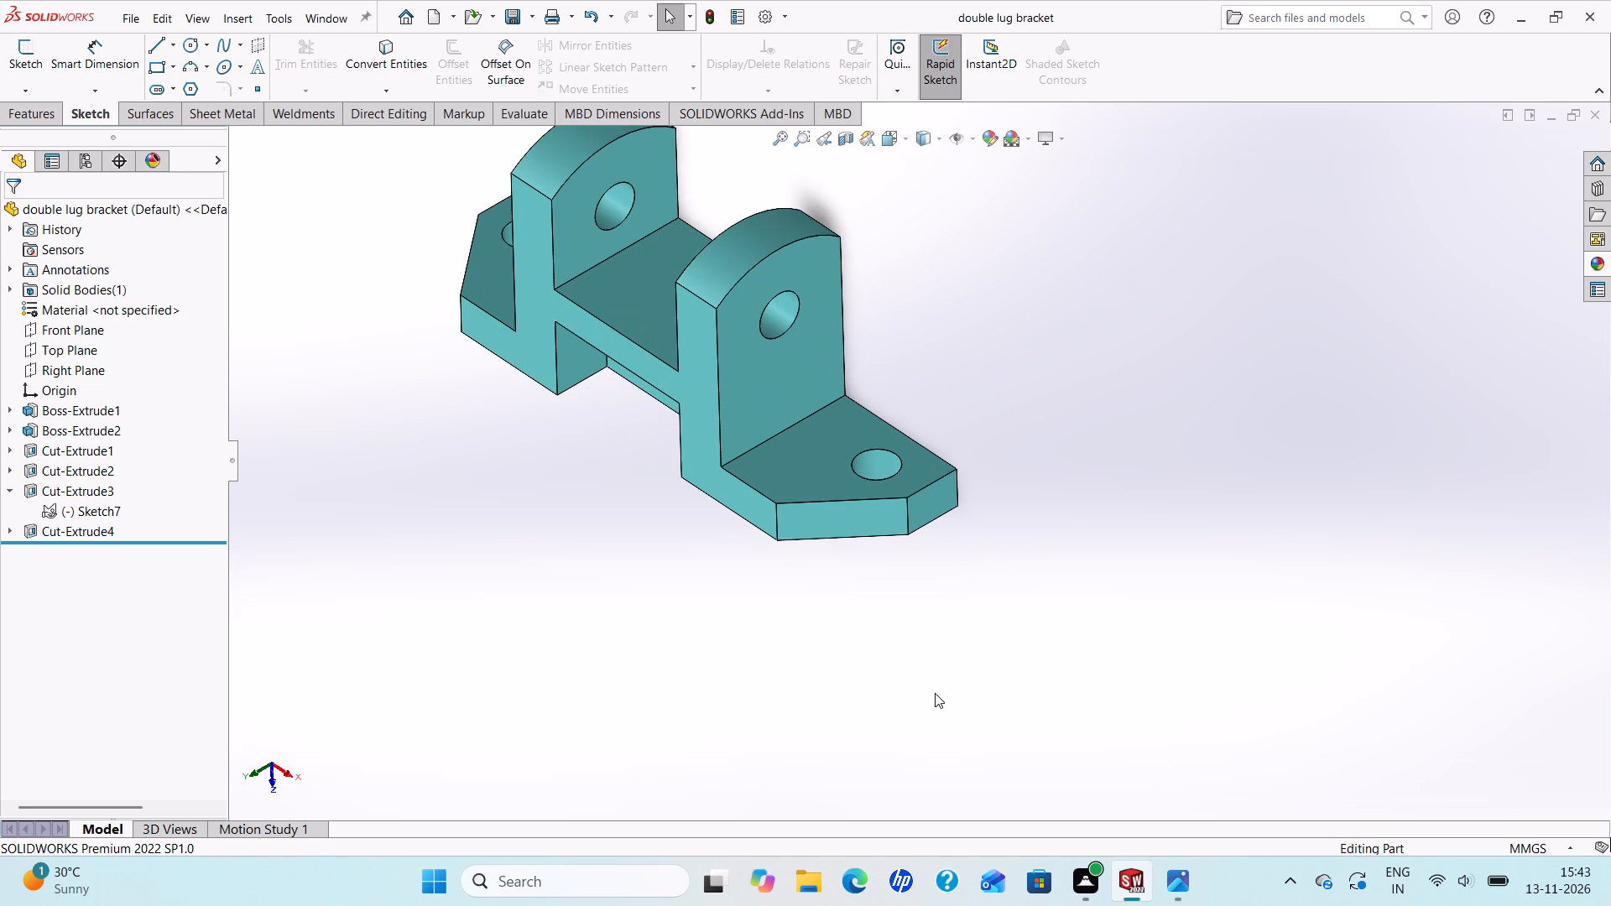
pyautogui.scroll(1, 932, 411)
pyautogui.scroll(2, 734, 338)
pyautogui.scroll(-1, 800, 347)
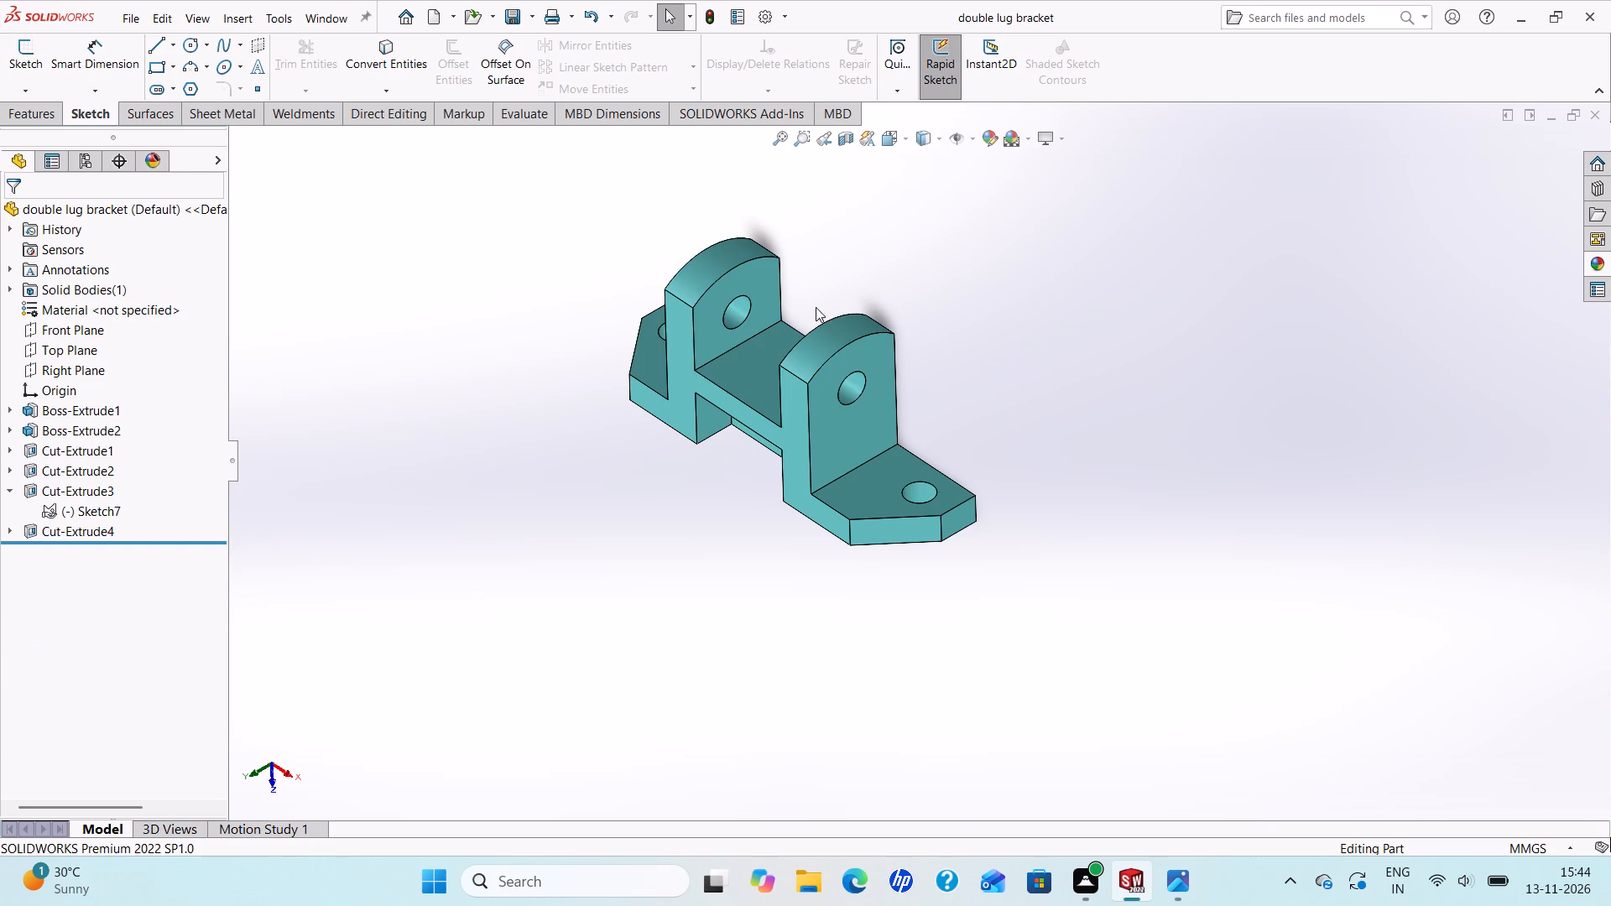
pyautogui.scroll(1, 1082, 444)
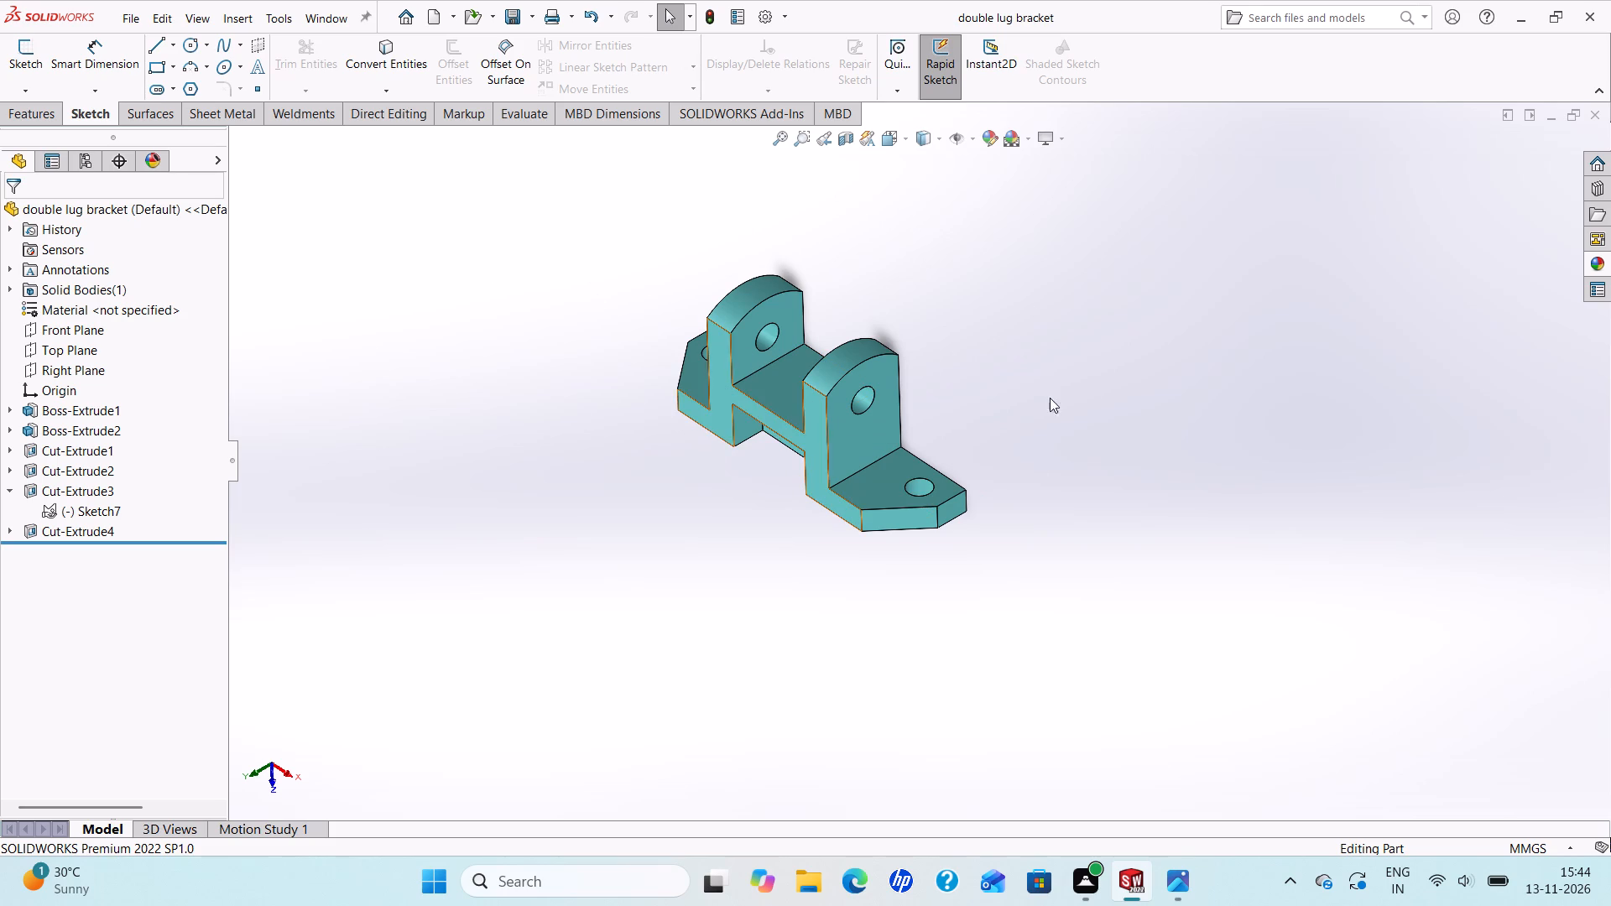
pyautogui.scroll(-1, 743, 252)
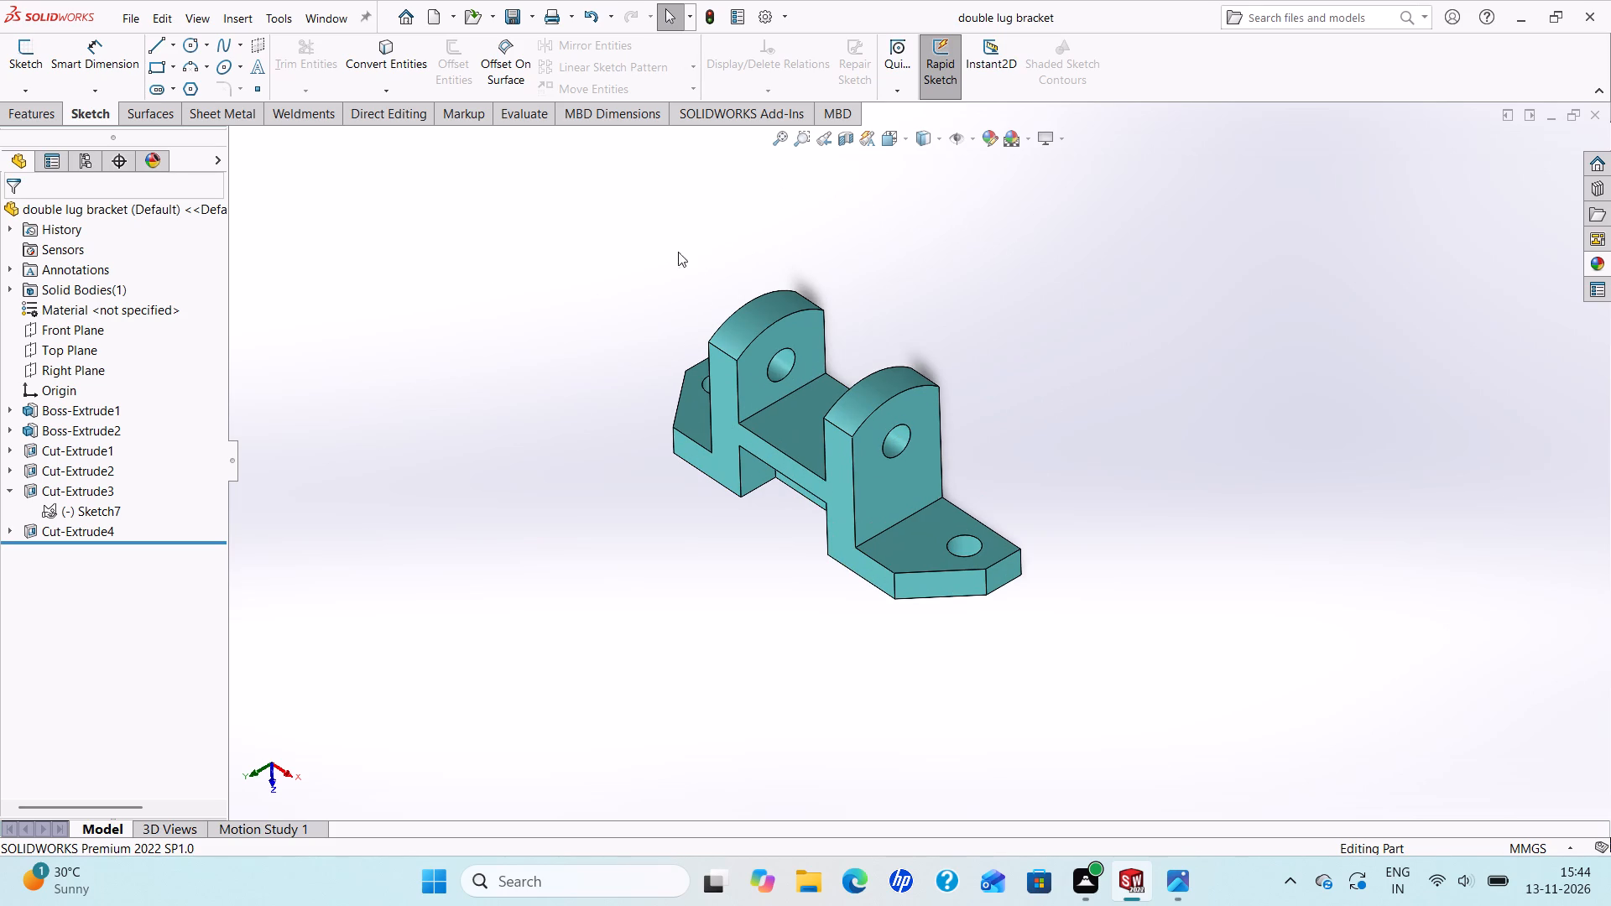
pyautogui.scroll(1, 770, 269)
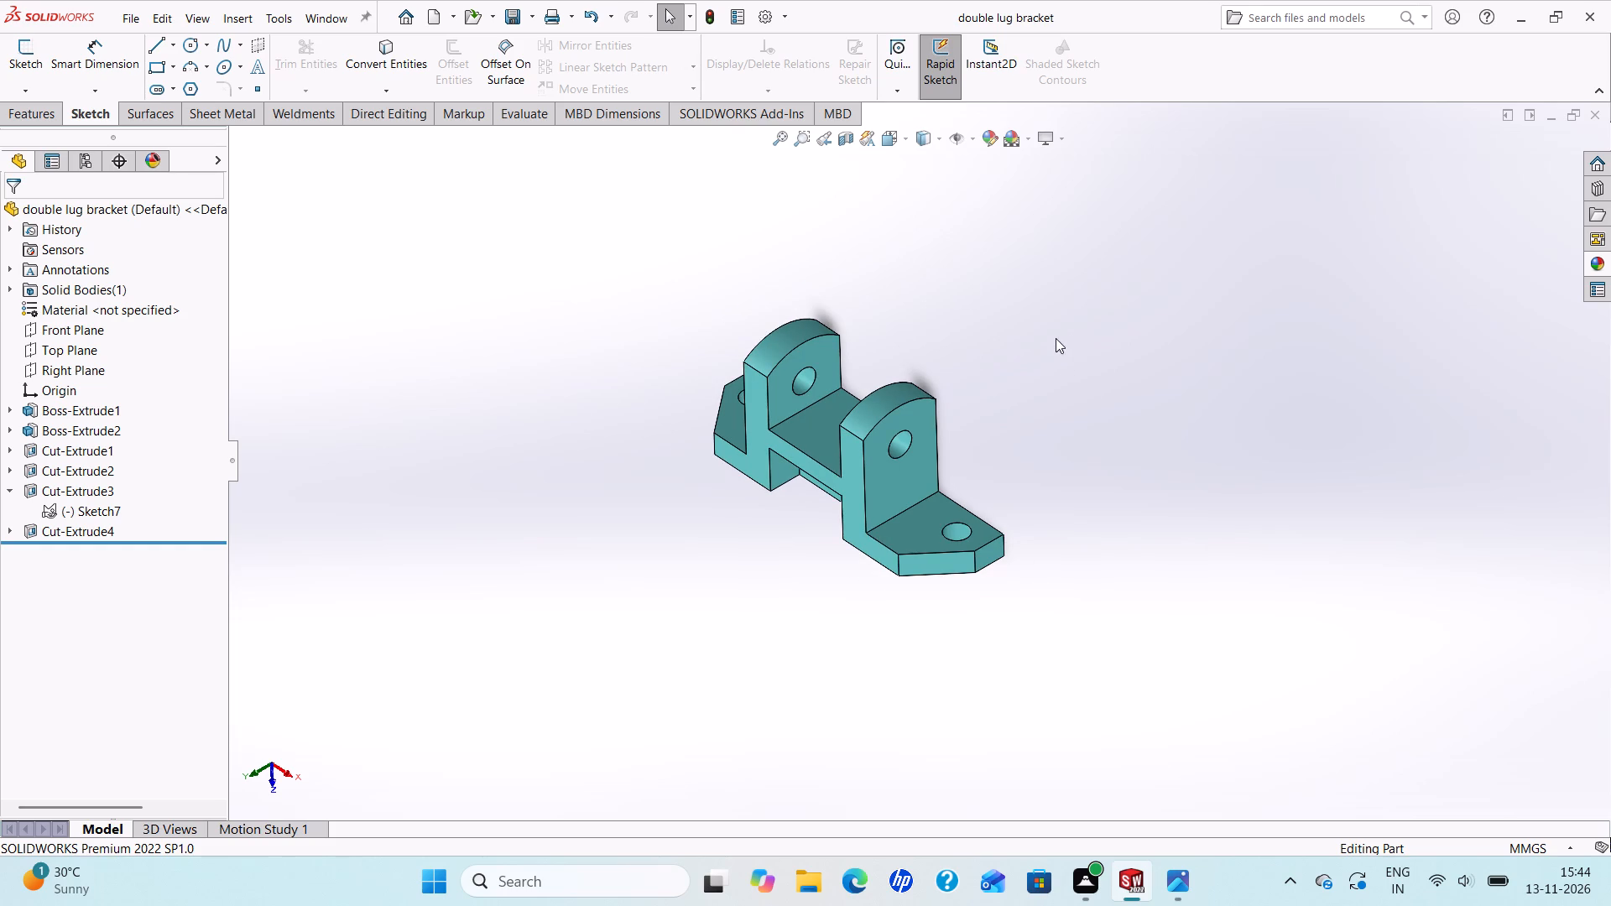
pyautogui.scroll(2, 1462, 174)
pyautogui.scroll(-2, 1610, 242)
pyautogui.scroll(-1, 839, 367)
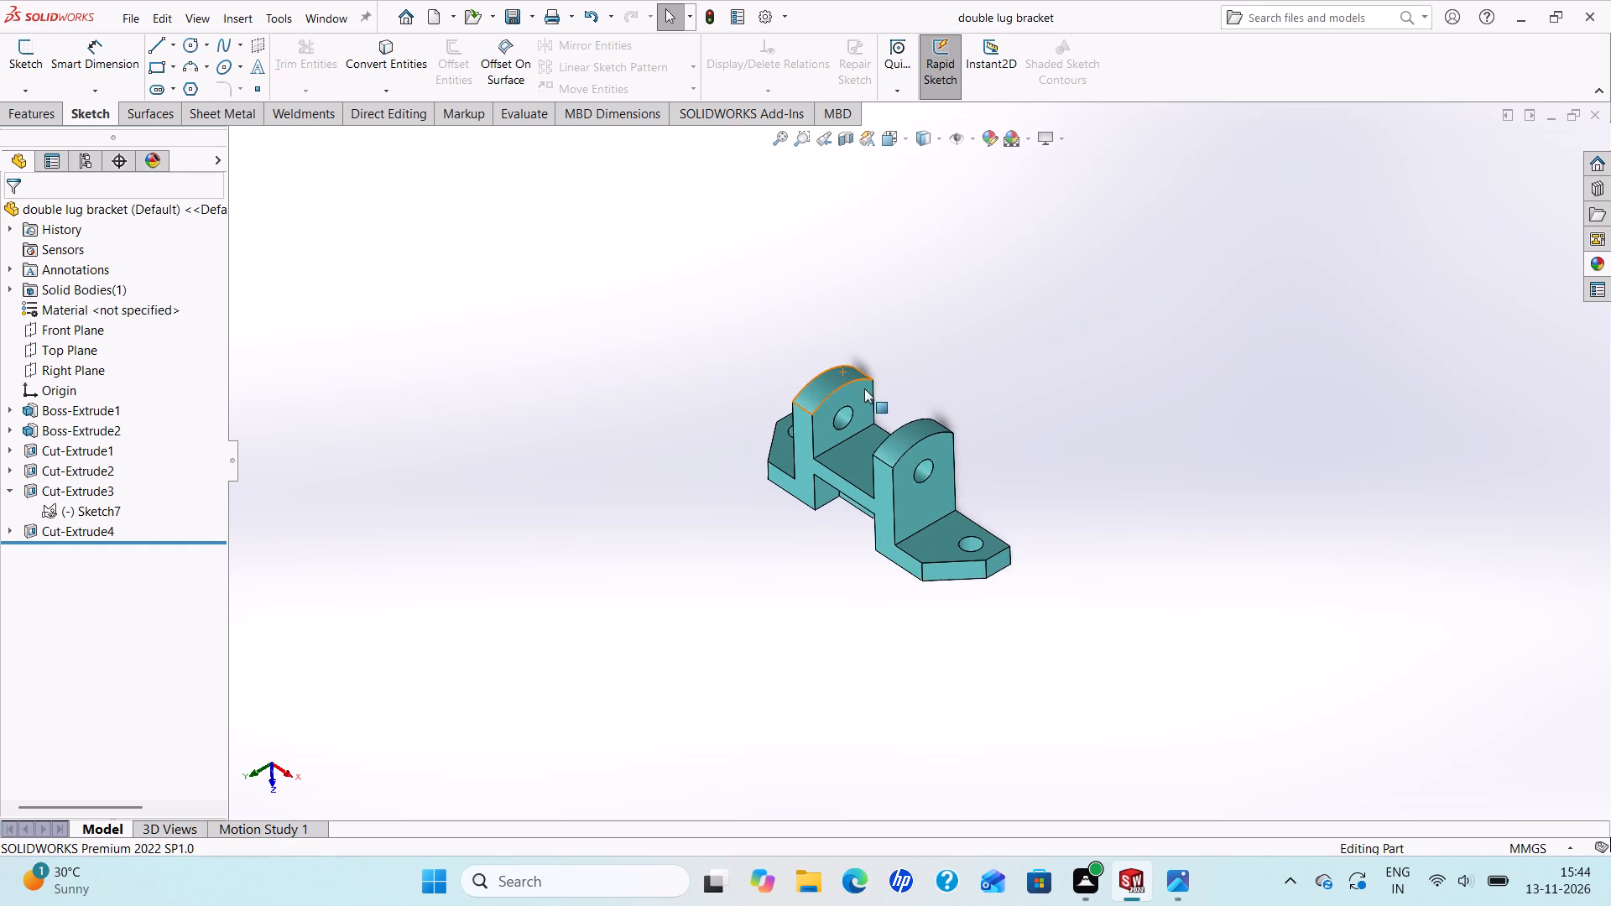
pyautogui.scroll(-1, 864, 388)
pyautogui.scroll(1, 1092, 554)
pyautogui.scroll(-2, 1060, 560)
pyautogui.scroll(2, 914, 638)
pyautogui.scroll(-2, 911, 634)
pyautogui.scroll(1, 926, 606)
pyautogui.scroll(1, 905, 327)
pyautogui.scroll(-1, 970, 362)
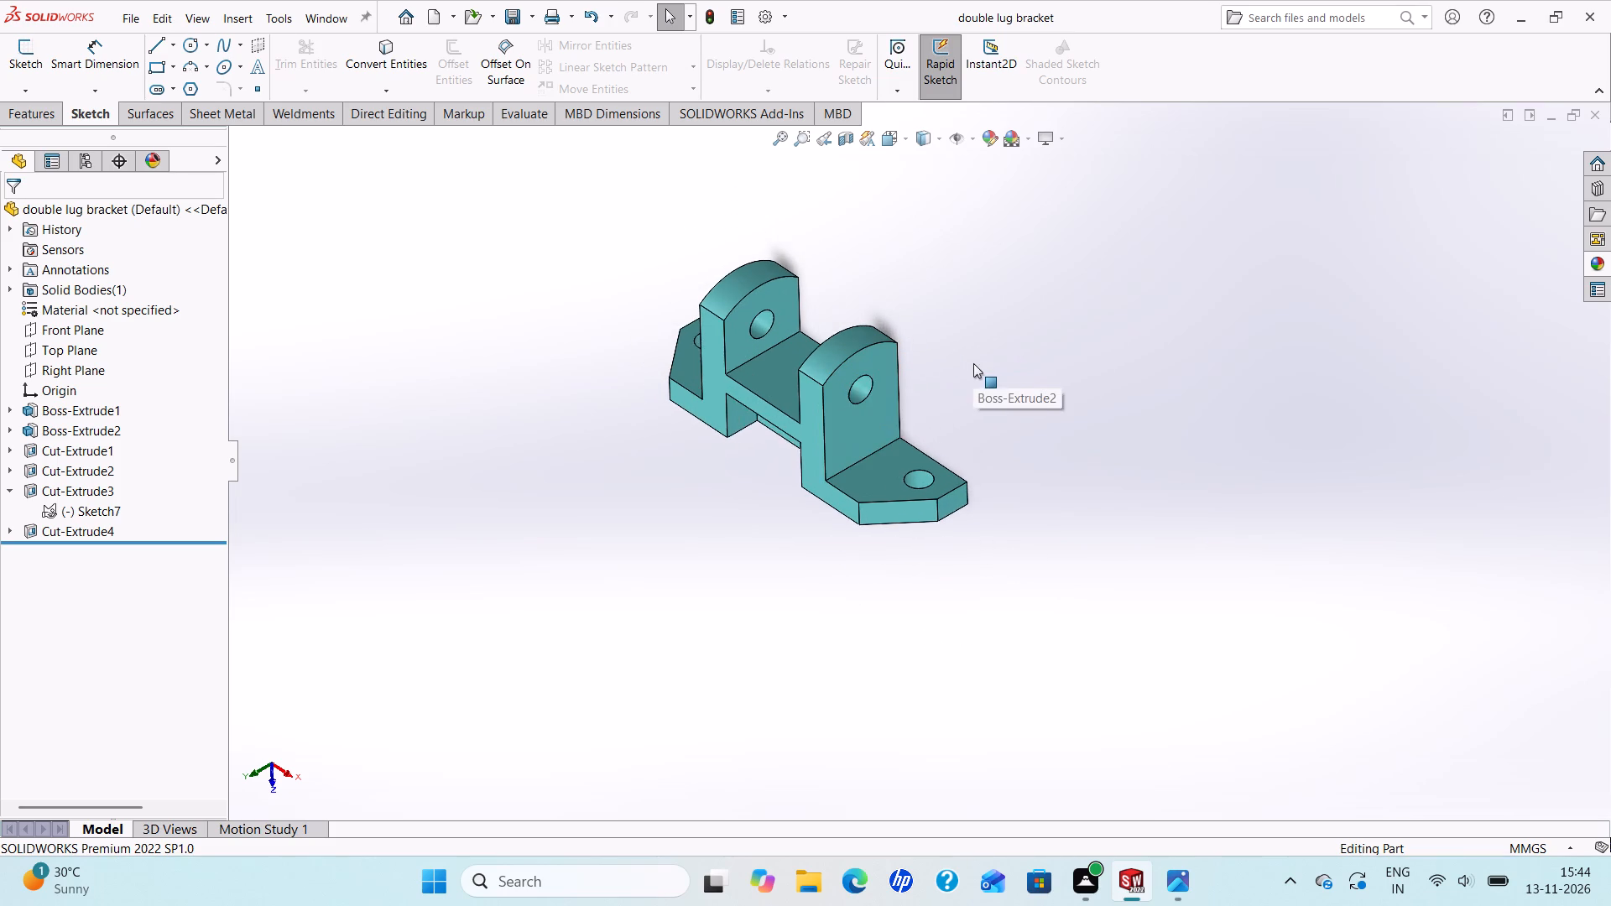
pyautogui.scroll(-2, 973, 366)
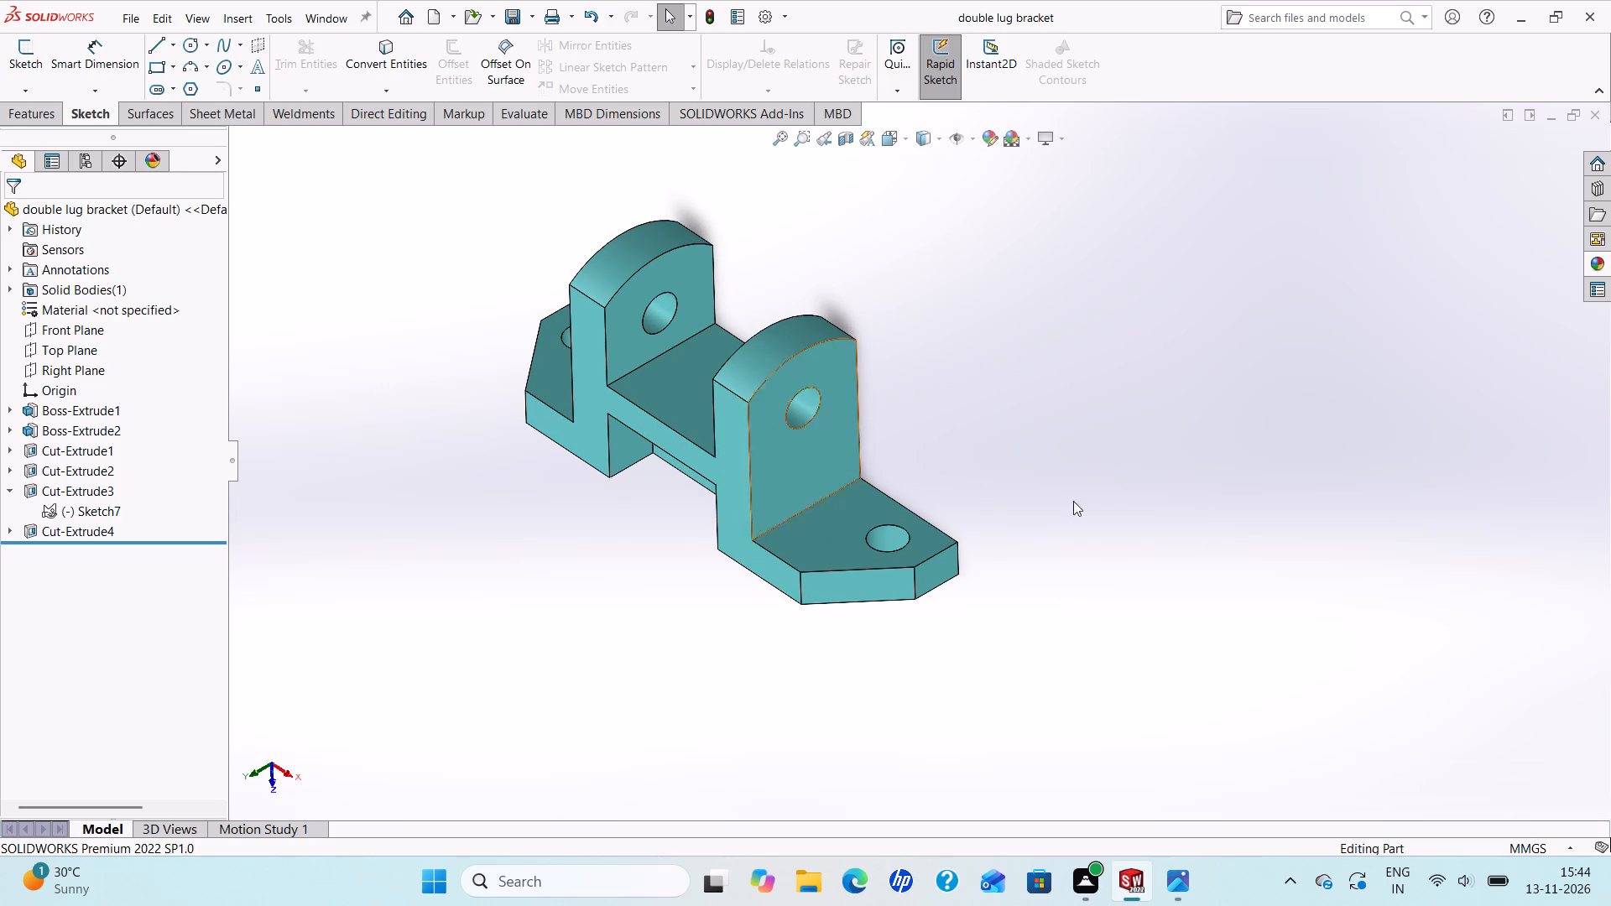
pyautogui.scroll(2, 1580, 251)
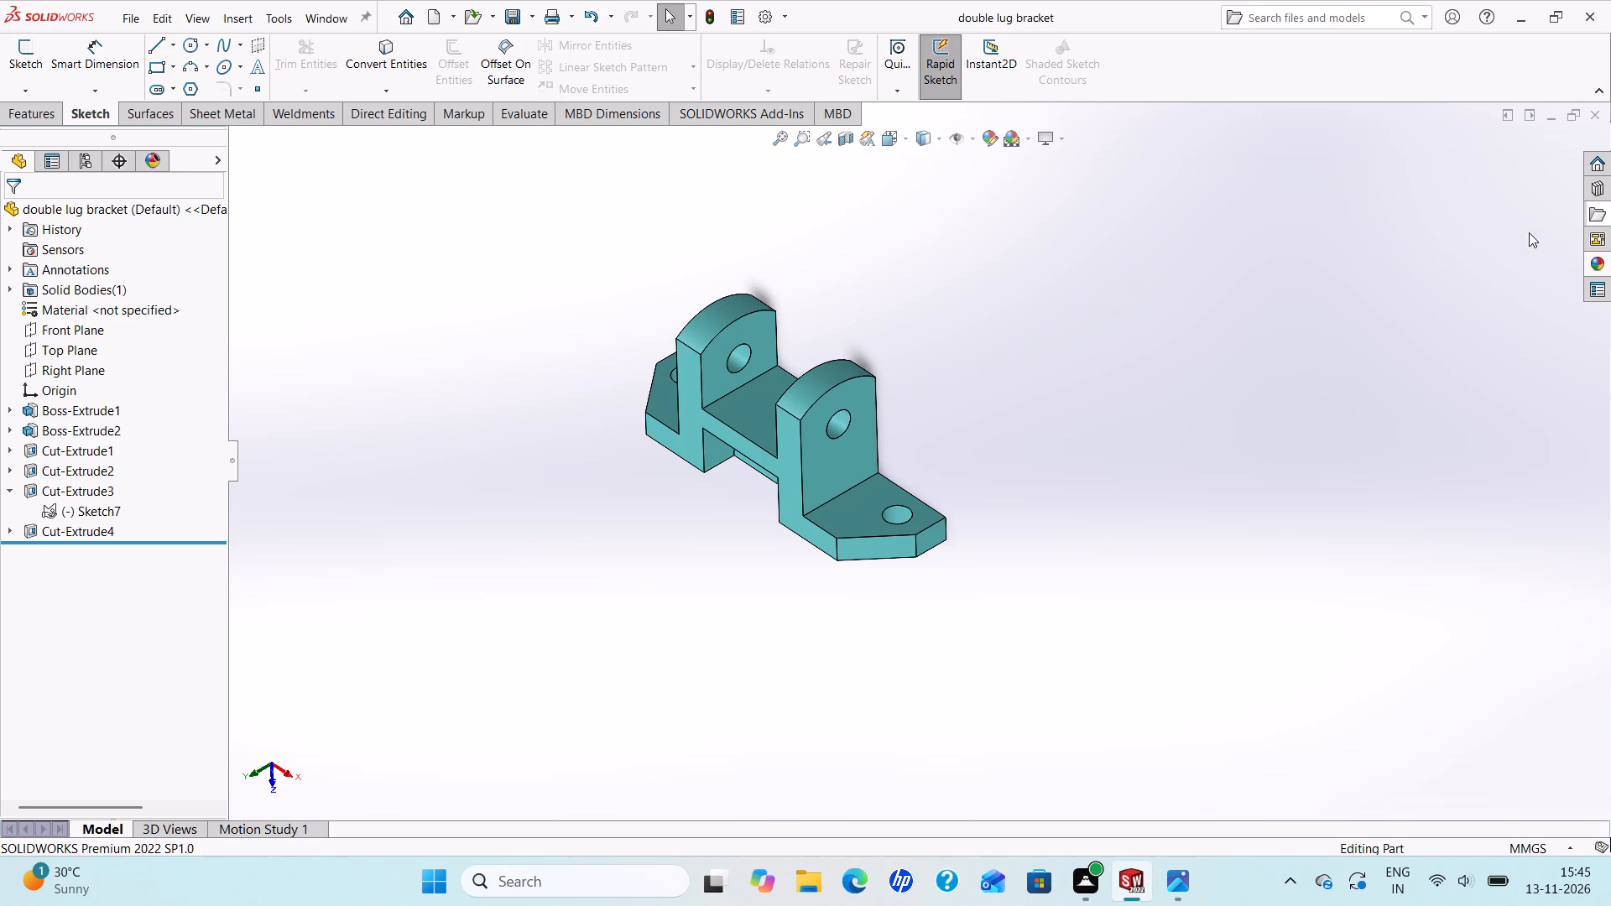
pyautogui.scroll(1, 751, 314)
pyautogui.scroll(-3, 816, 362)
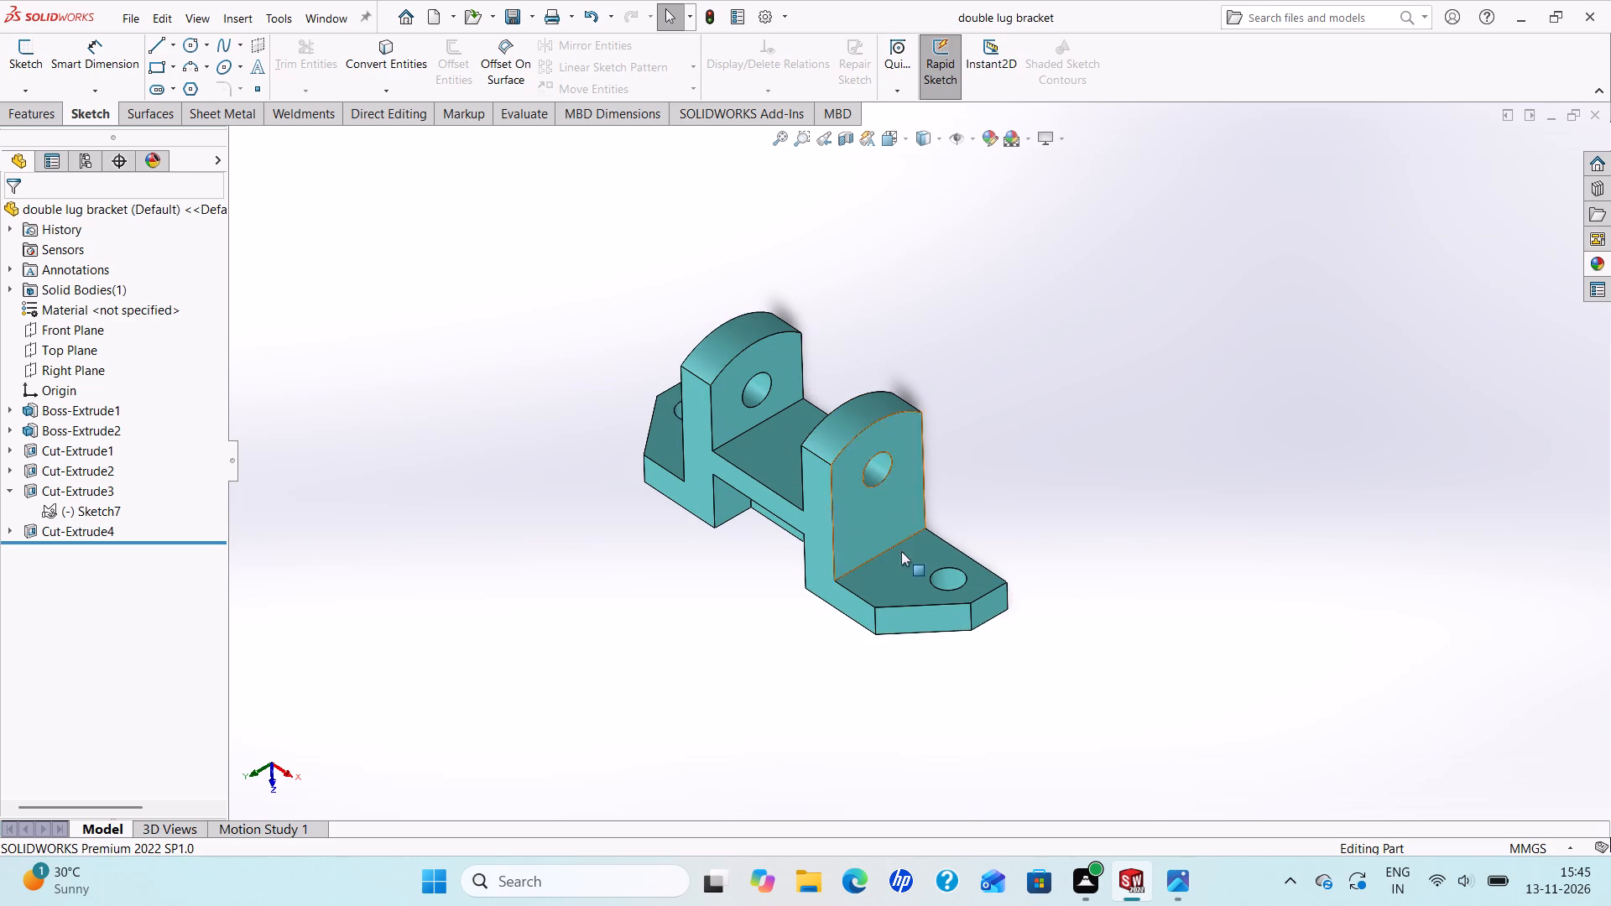
# Examine the bracket's underside recess, base holes and lug hole from below and from an oblique end angle.
pyautogui.scroll(1, 764, 588)
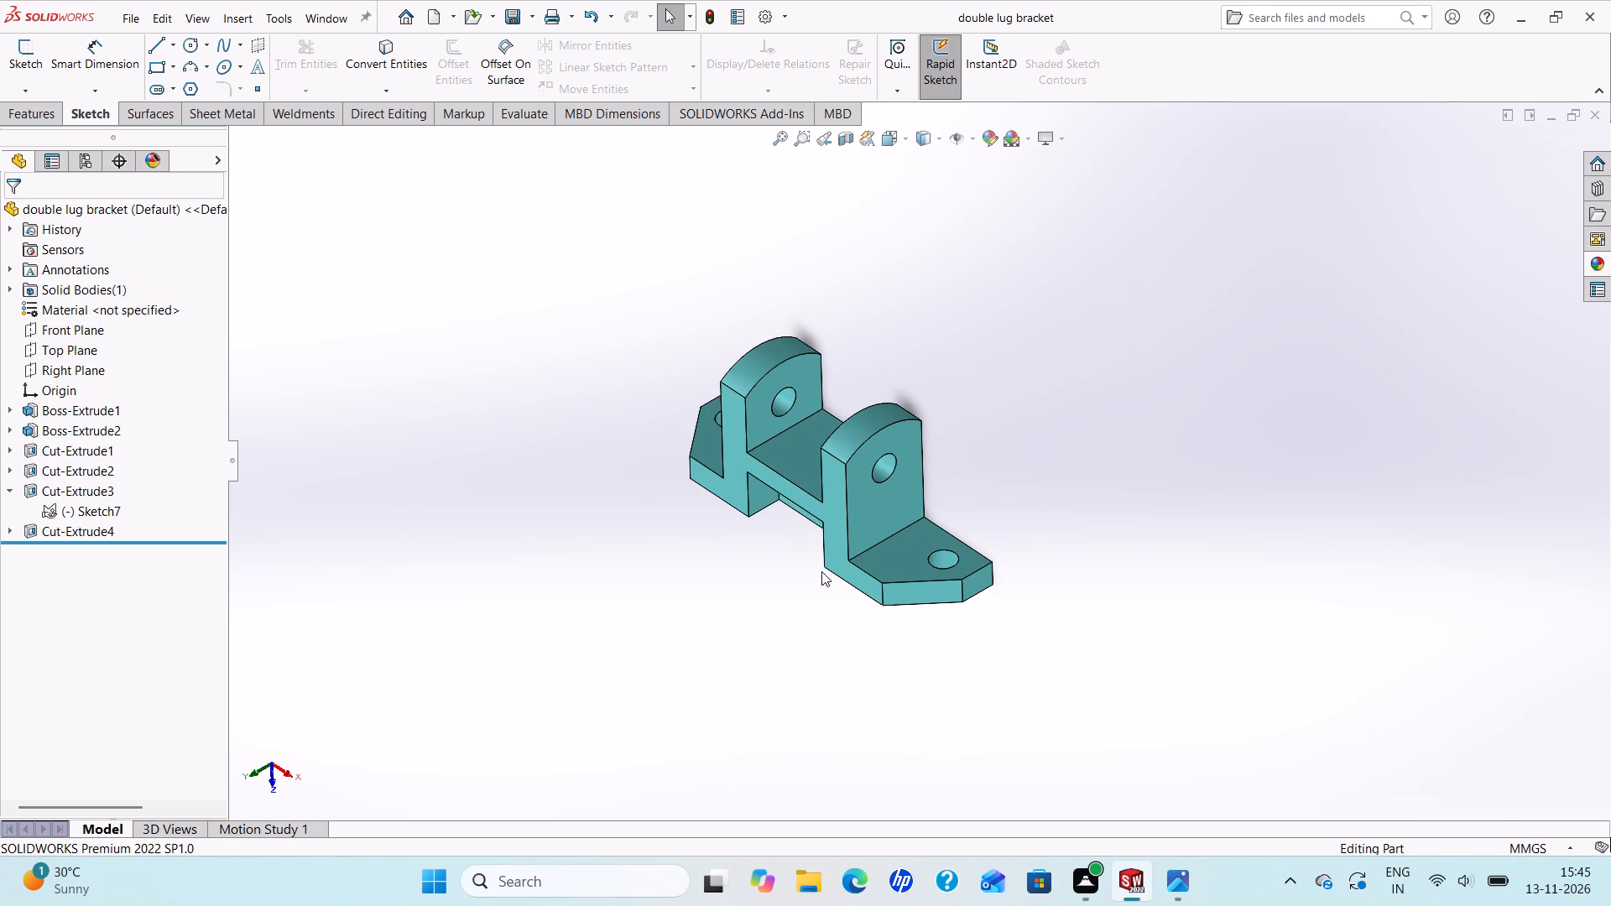
pyautogui.scroll(-1, 816, 547)
pyautogui.moveTo(1014, 495); pyautogui.dragTo(727, 339, button='middle')
pyautogui.scroll(-1, 706, 346)
pyautogui.scroll(-1, 715, 437)
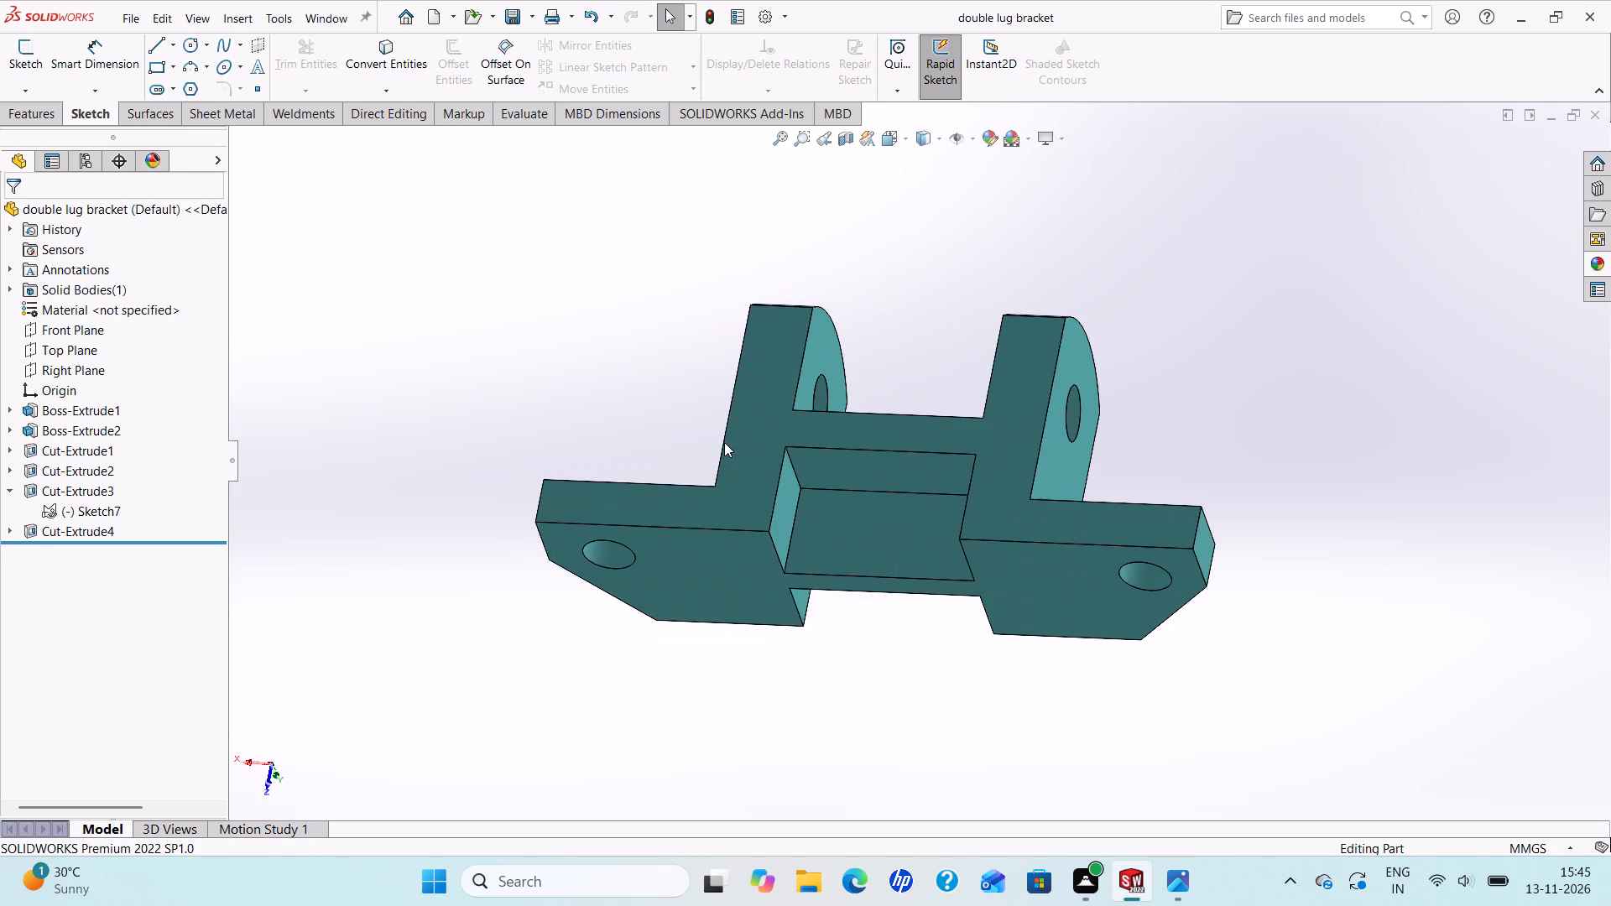
pyautogui.moveTo(879, 498); pyautogui.dragTo(786, 393, button='middle')
pyautogui.scroll(1, 774, 429)
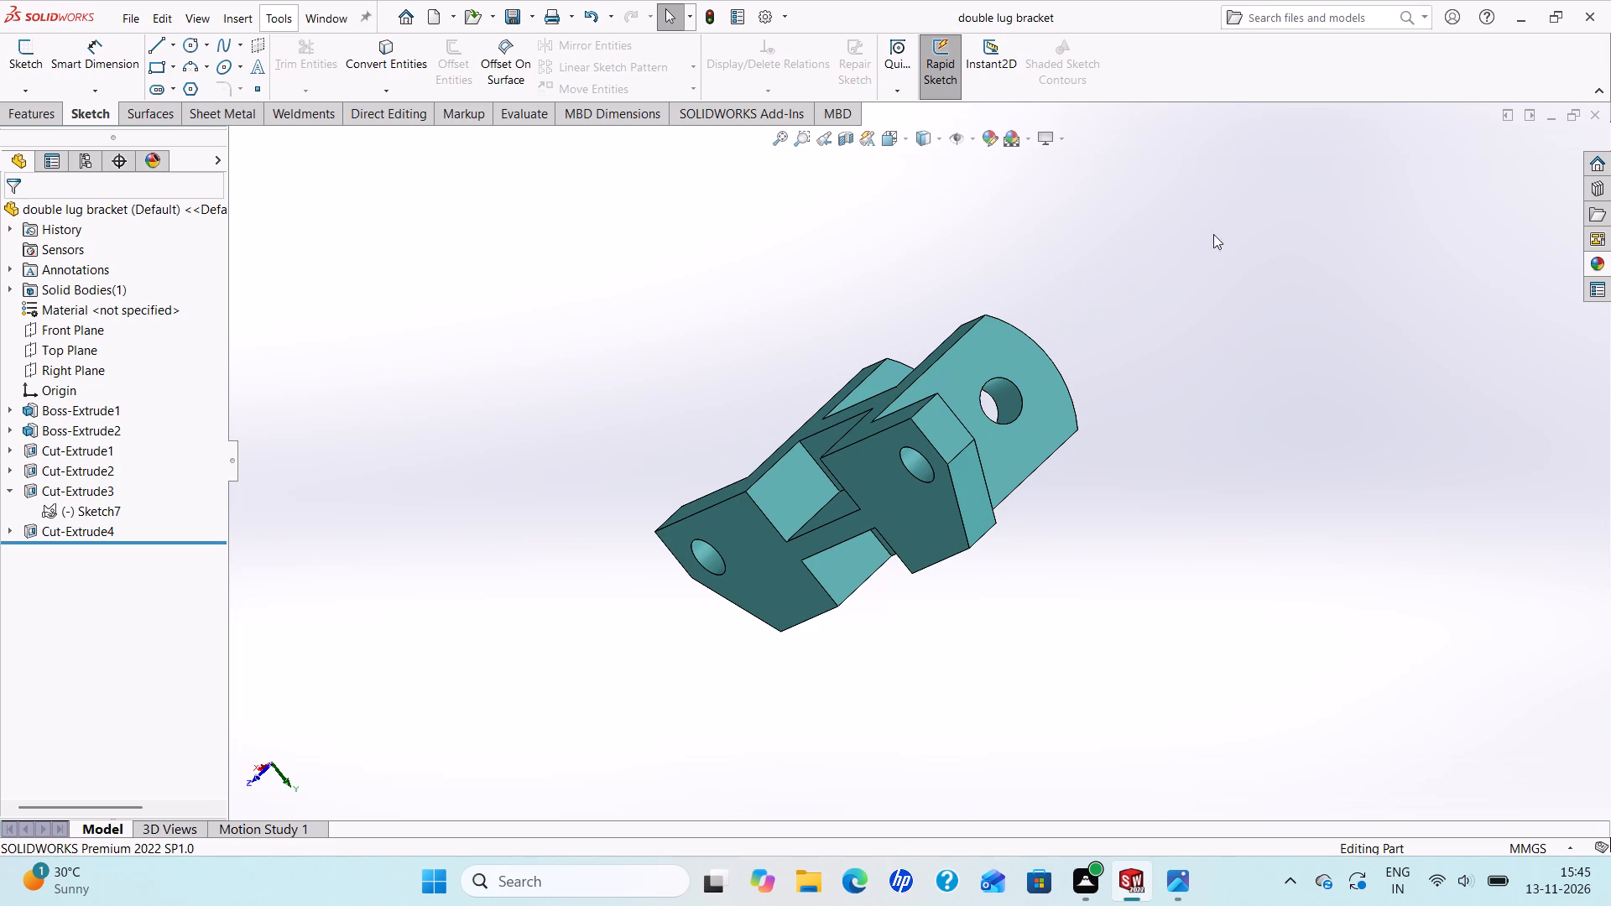
pyautogui.scroll(-1, 1428, 229)
pyautogui.scroll(-1, 1035, 387)
pyautogui.scroll(1, 830, 478)
pyautogui.scroll(-1, 834, 465)
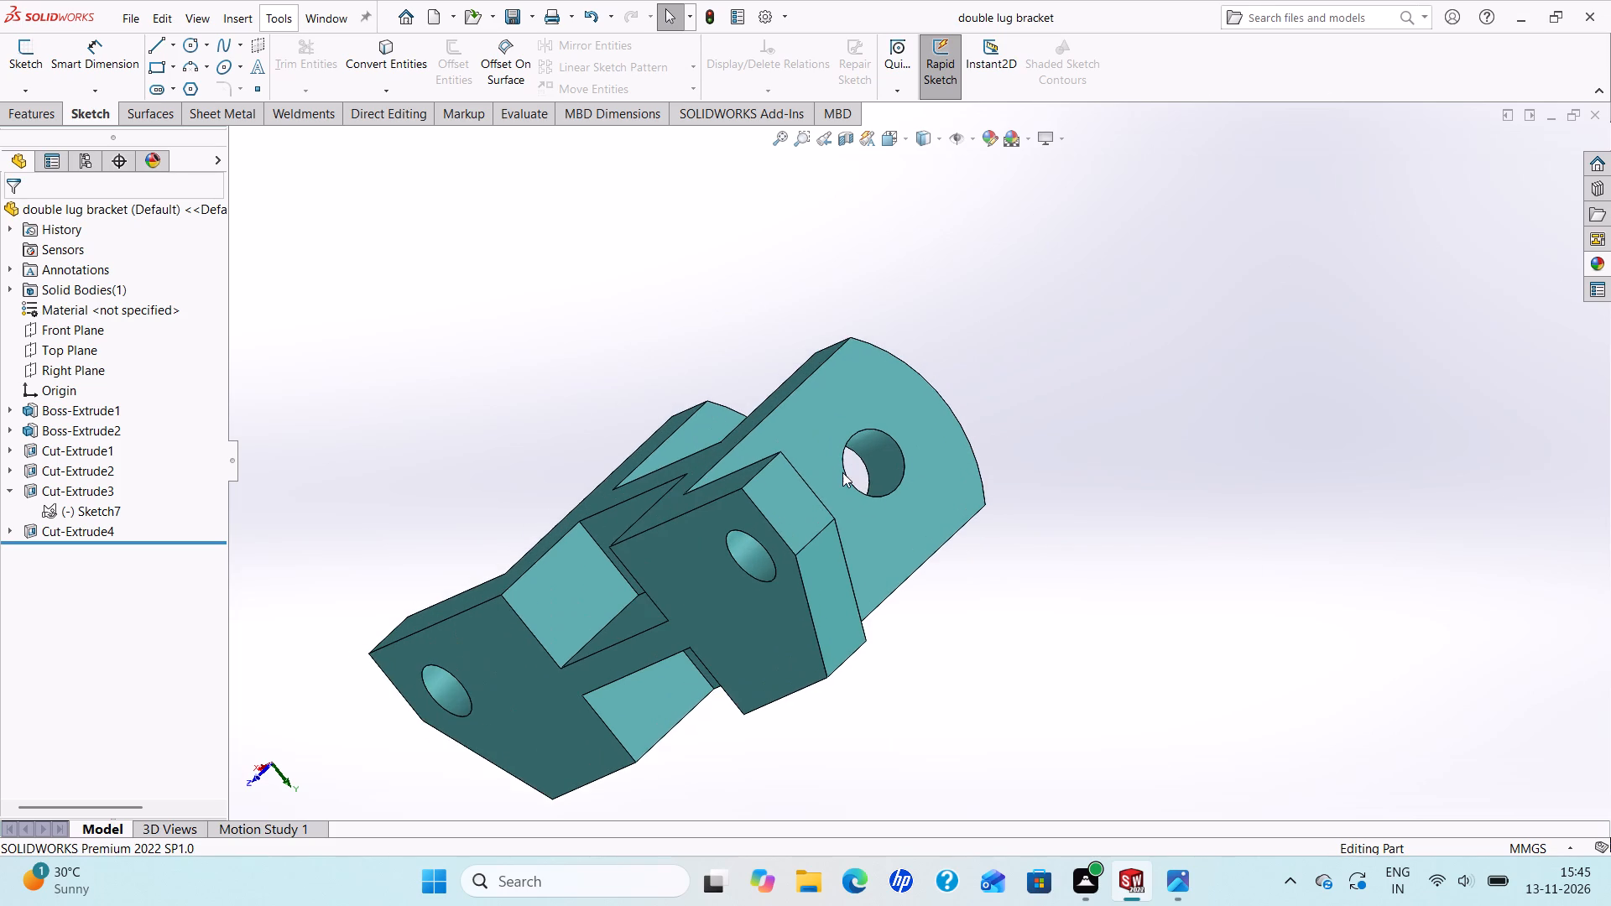
pyautogui.scroll(1, 870, 474)
pyautogui.scroll(1, 422, 655)
pyautogui.scroll(-1, 419, 653)
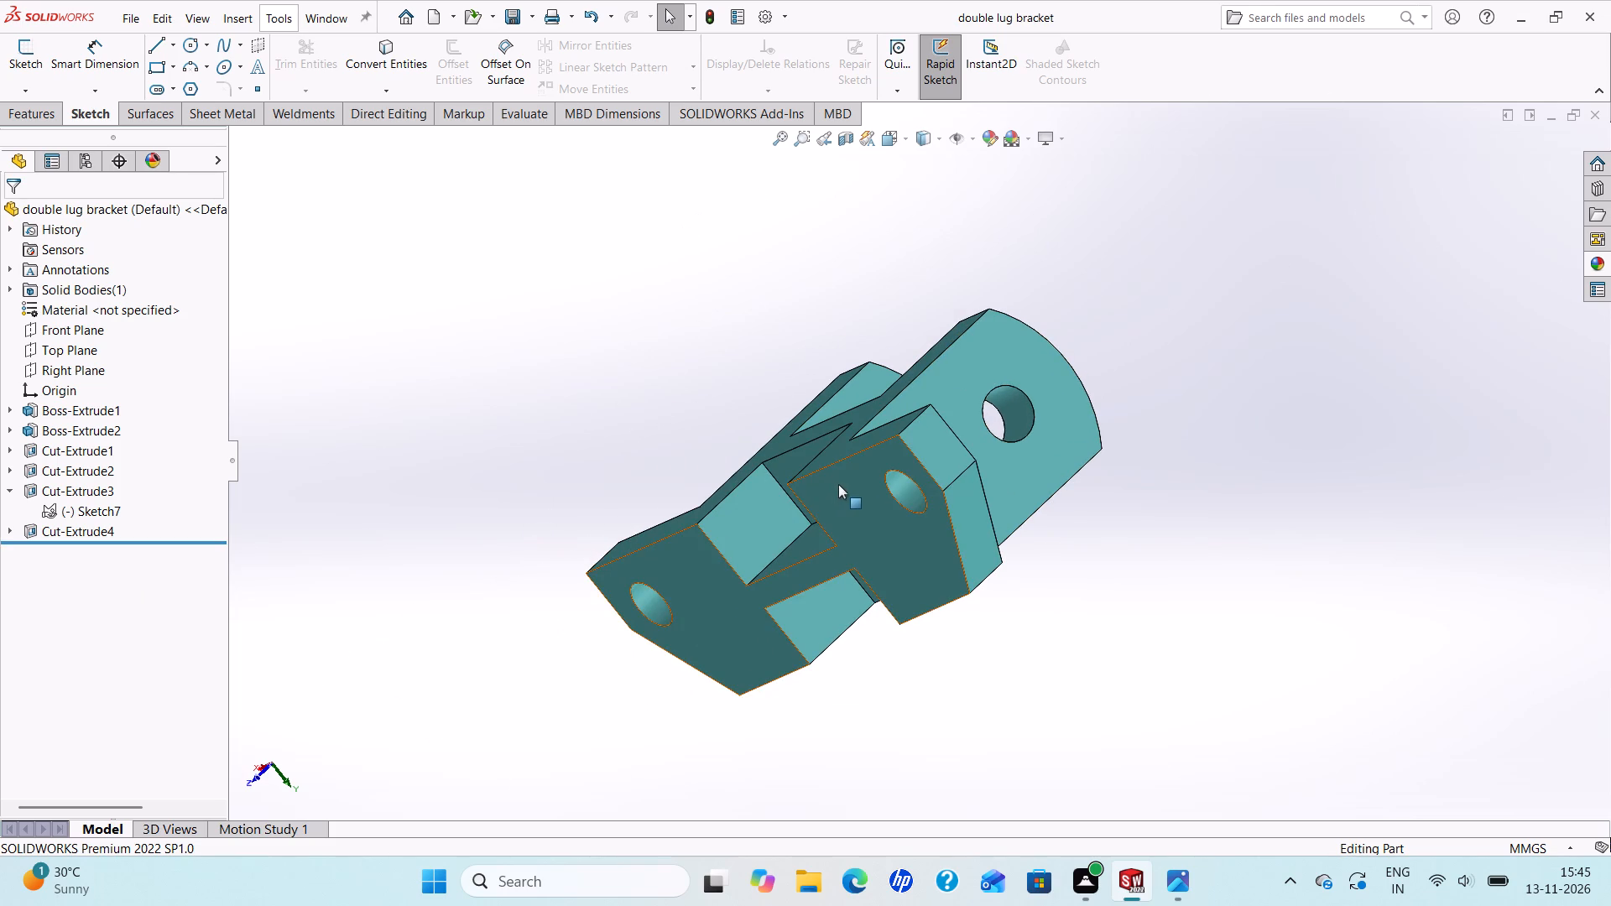
# Examine the outer lug face from the end, and the top side with both lugs and the base holes.
pyautogui.moveTo(834, 476); pyautogui.dragTo(427, 516, button='middle')
pyautogui.scroll(1, 673, 492)
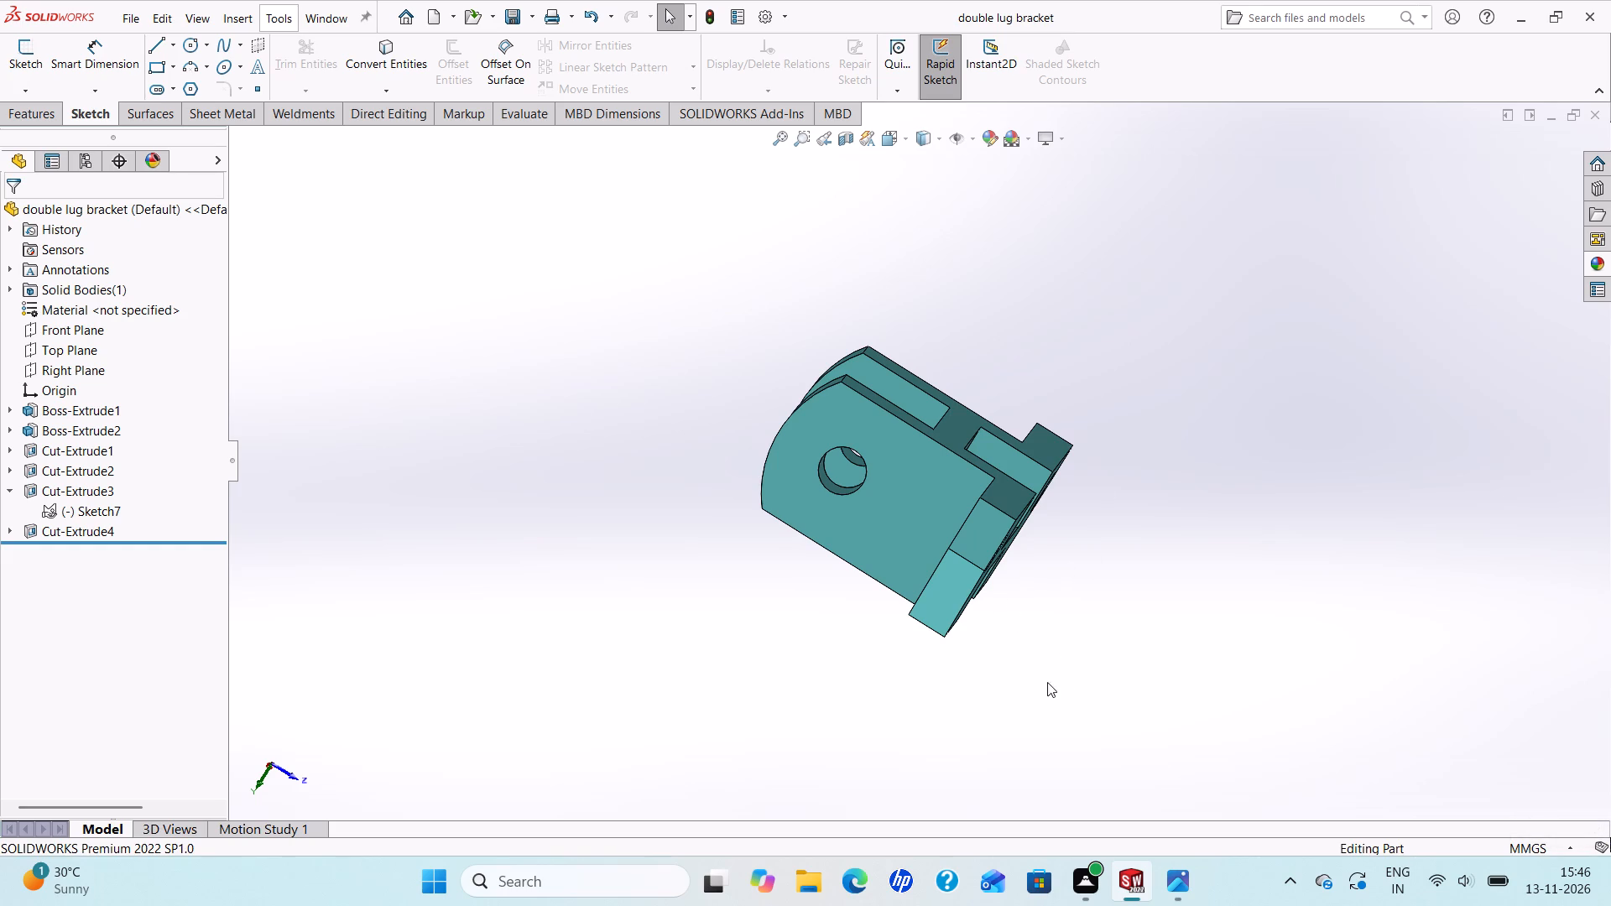
pyautogui.scroll(-2, 920, 483)
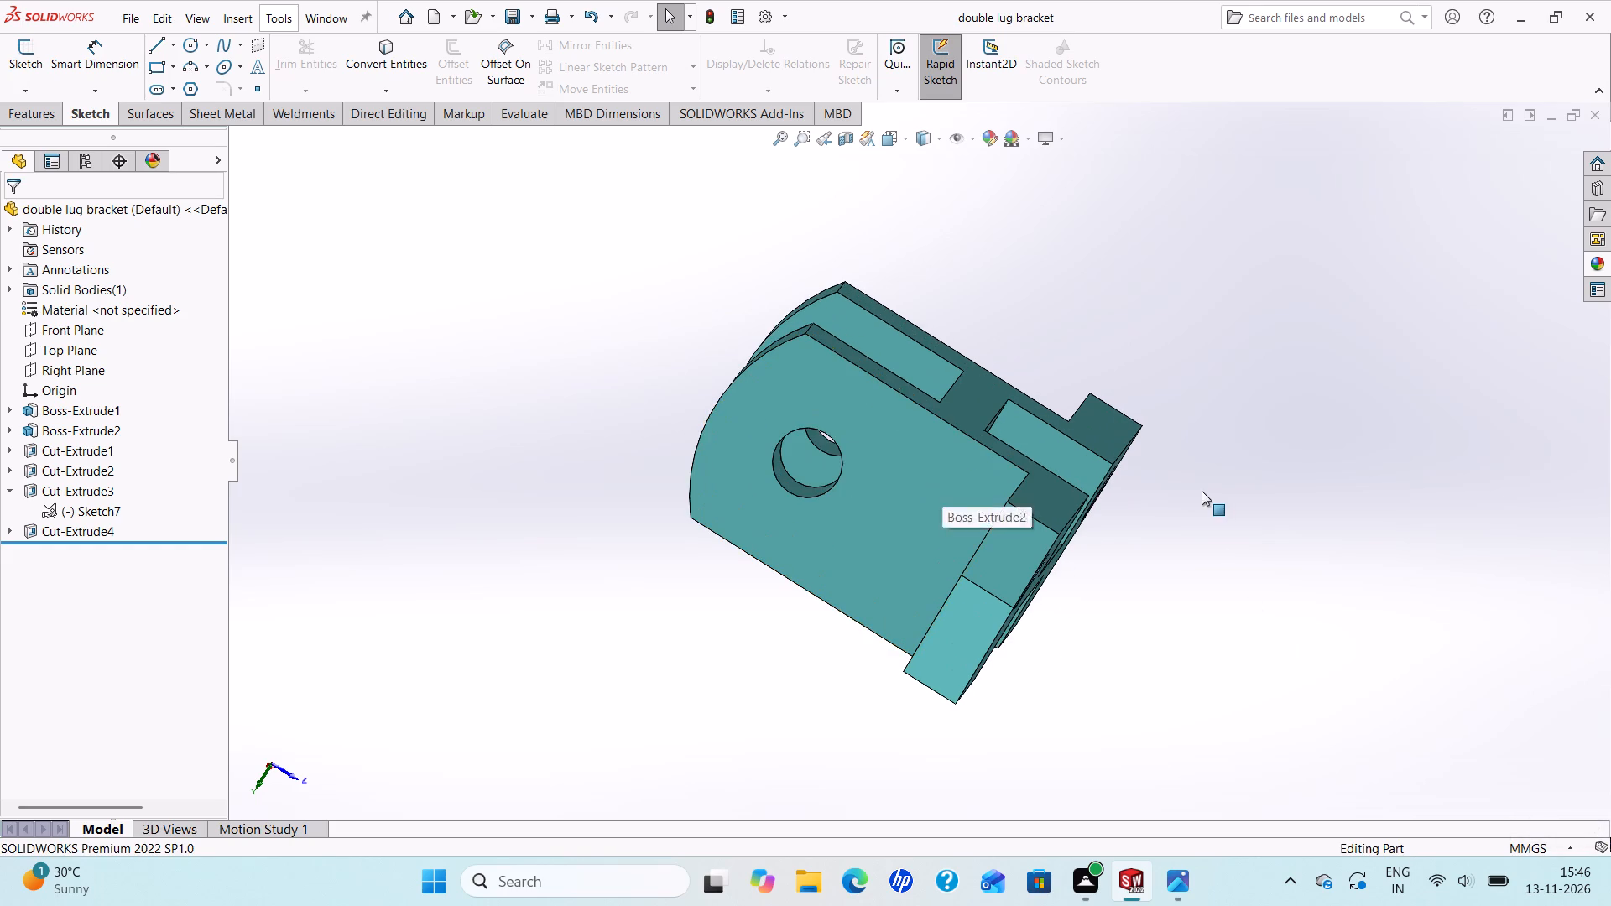
pyautogui.moveTo(1082, 484); pyautogui.dragTo(592, 462, button='middle')
pyautogui.scroll(-1, 590, 462)
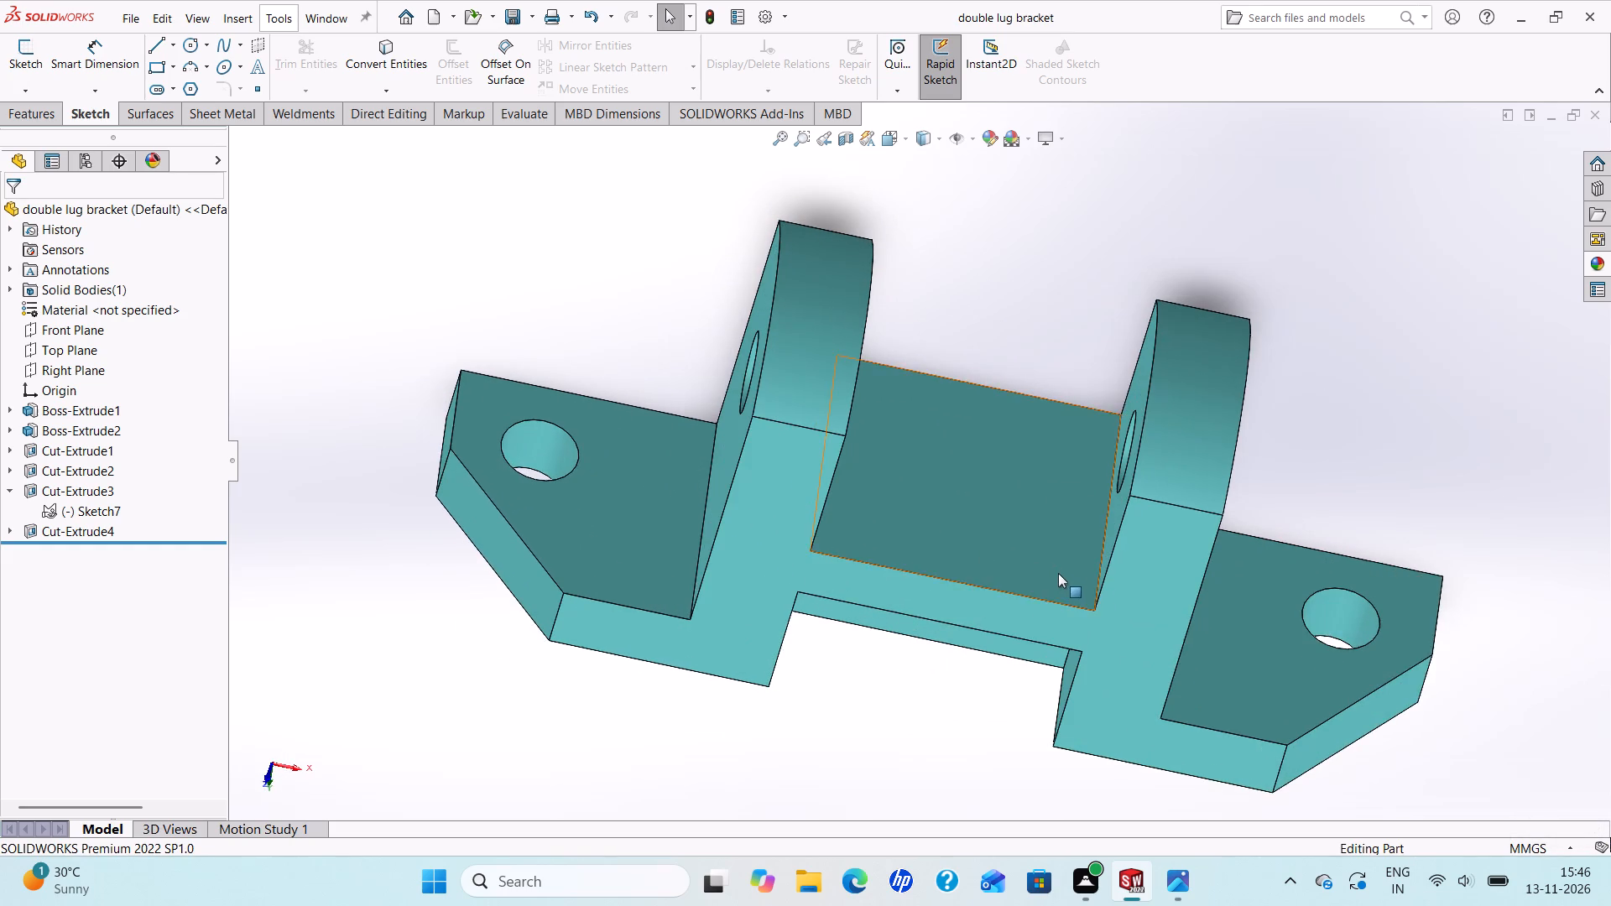
pyautogui.scroll(5, 1059, 575)
# Examine the bracket's end from a low angle, covering the lug hole, chamfered base and underside recess, near and far.
pyautogui.moveTo(1056, 555); pyautogui.dragTo(899, 386, button='middle')
pyautogui.scroll(-2, 947, 419)
pyautogui.scroll(1, 1185, 522)
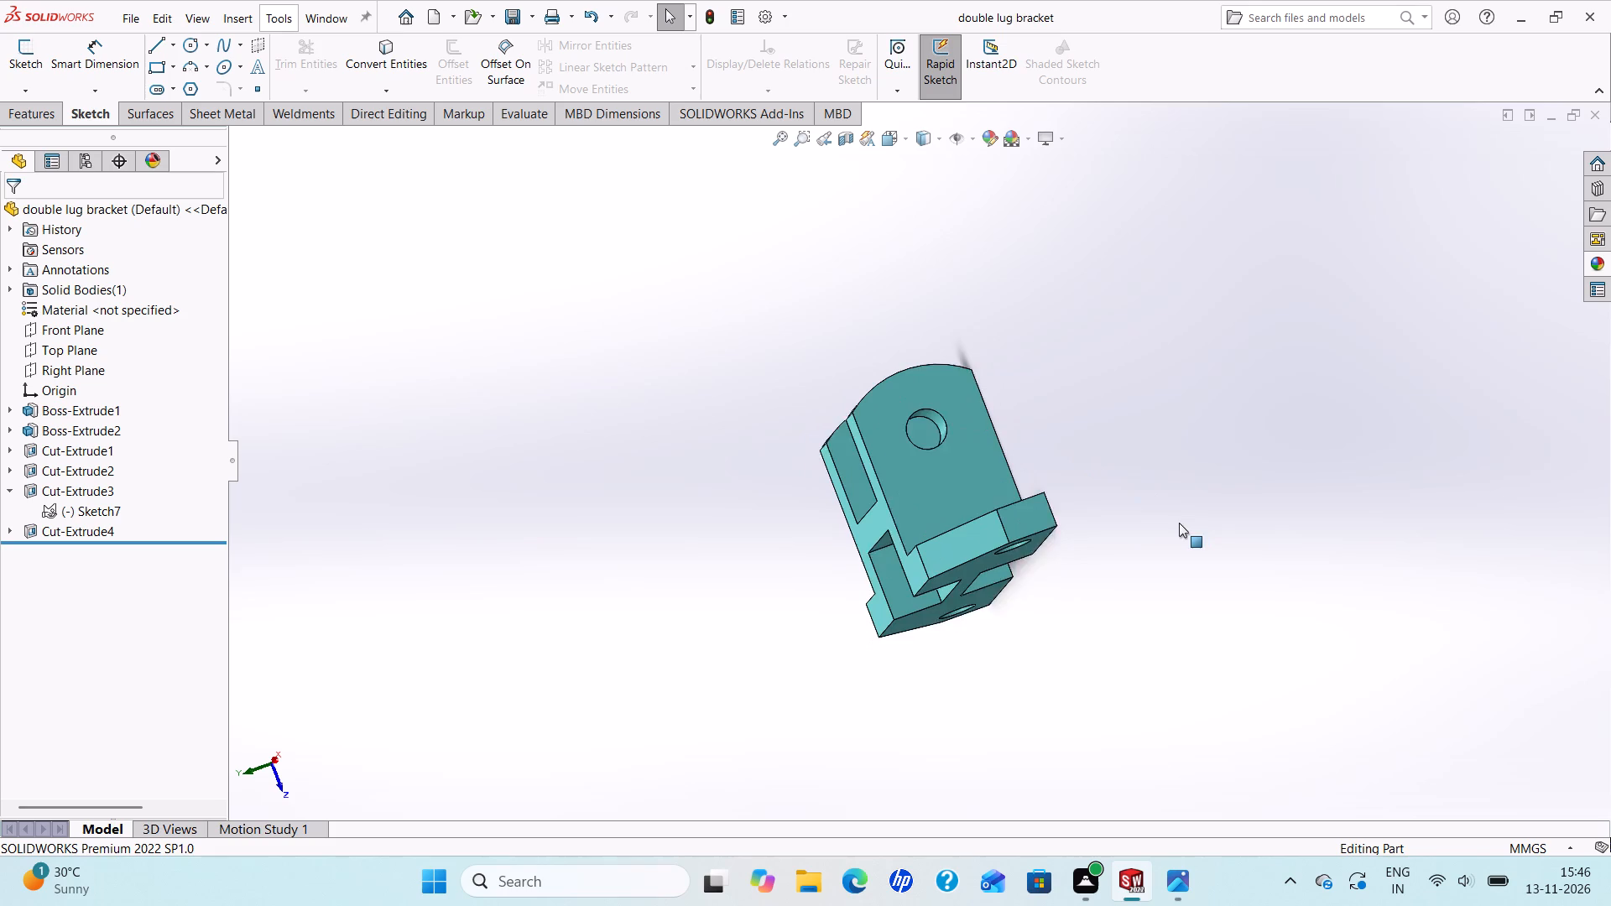
pyautogui.scroll(1, 1179, 523)
pyautogui.scroll(-4, 1129, 534)
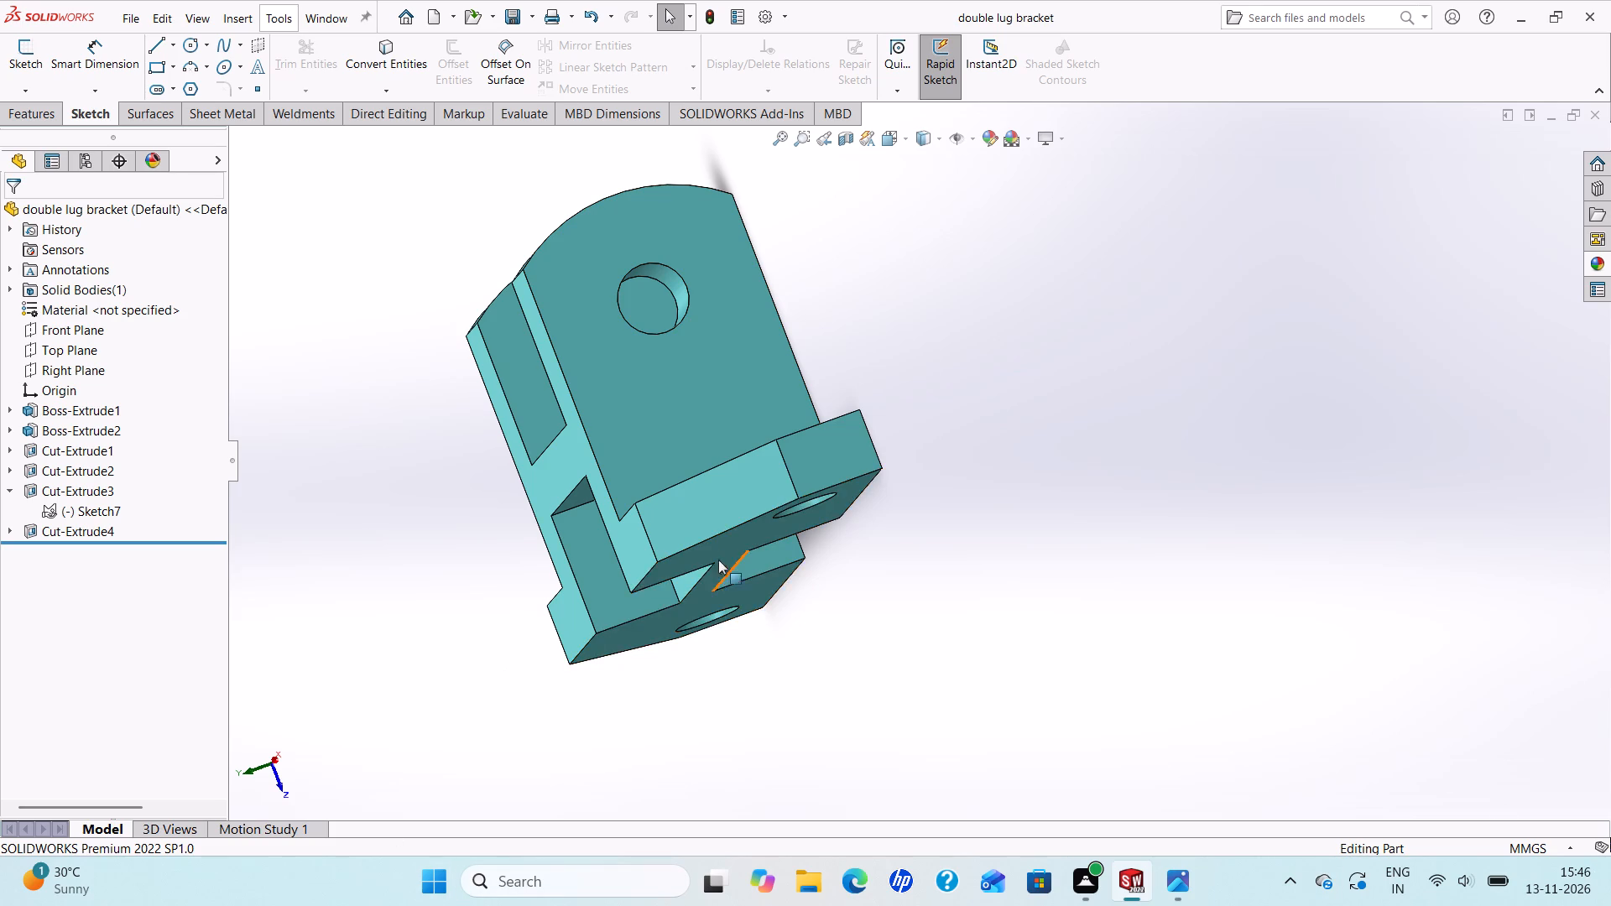
pyautogui.scroll(-2, 721, 544)
pyautogui.scroll(4, 721, 538)
pyautogui.scroll(-3, 731, 476)
pyautogui.scroll(2, 941, 353)
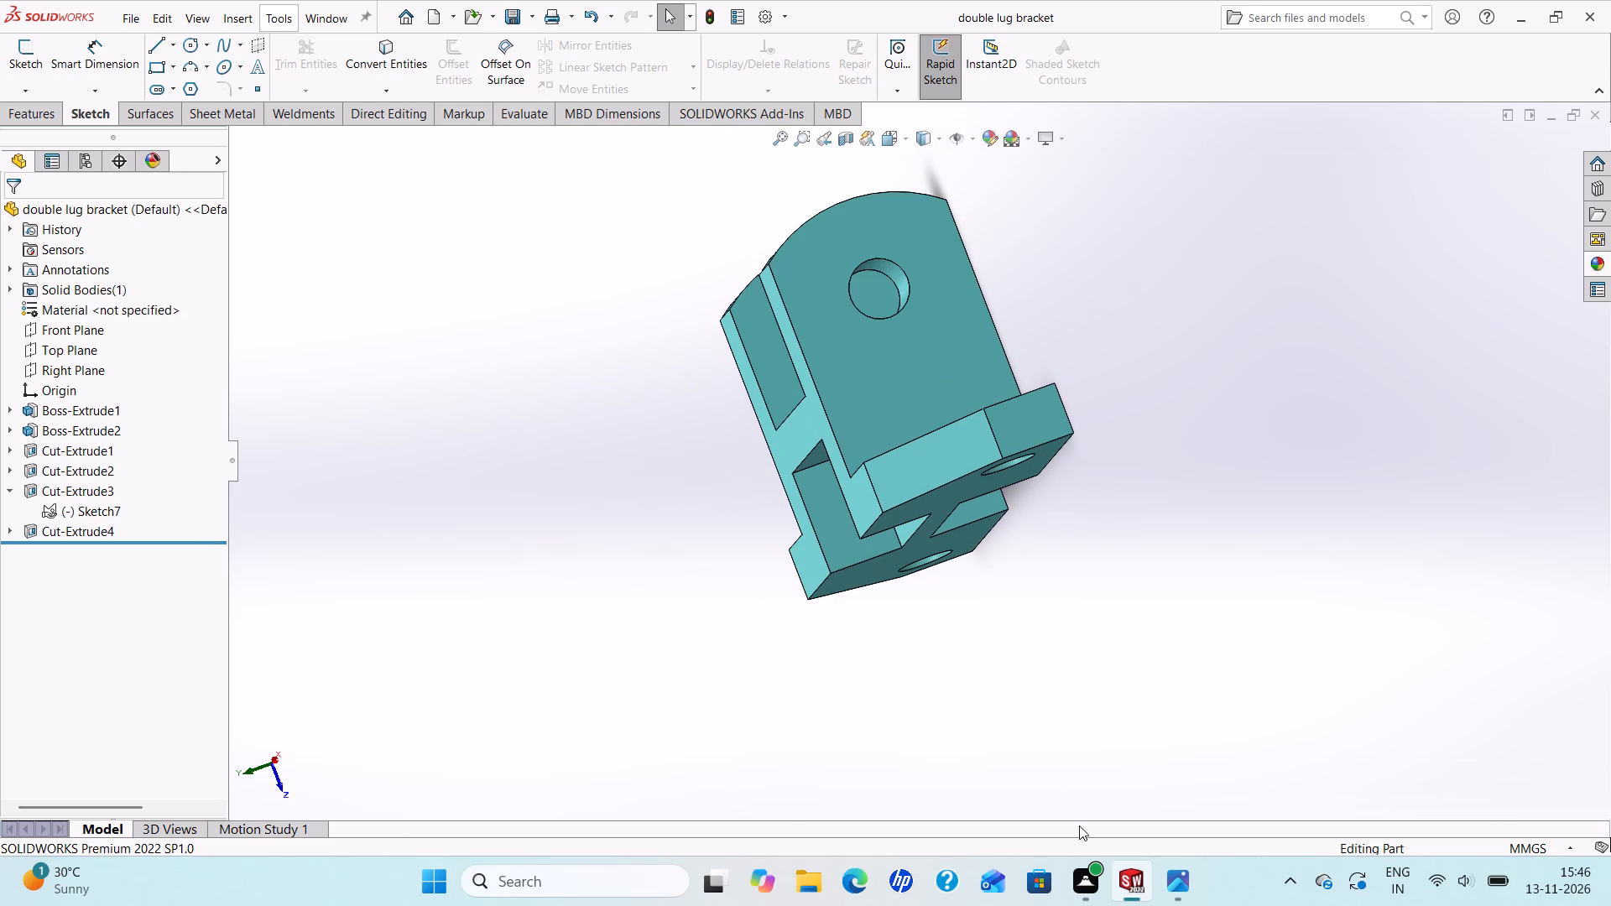
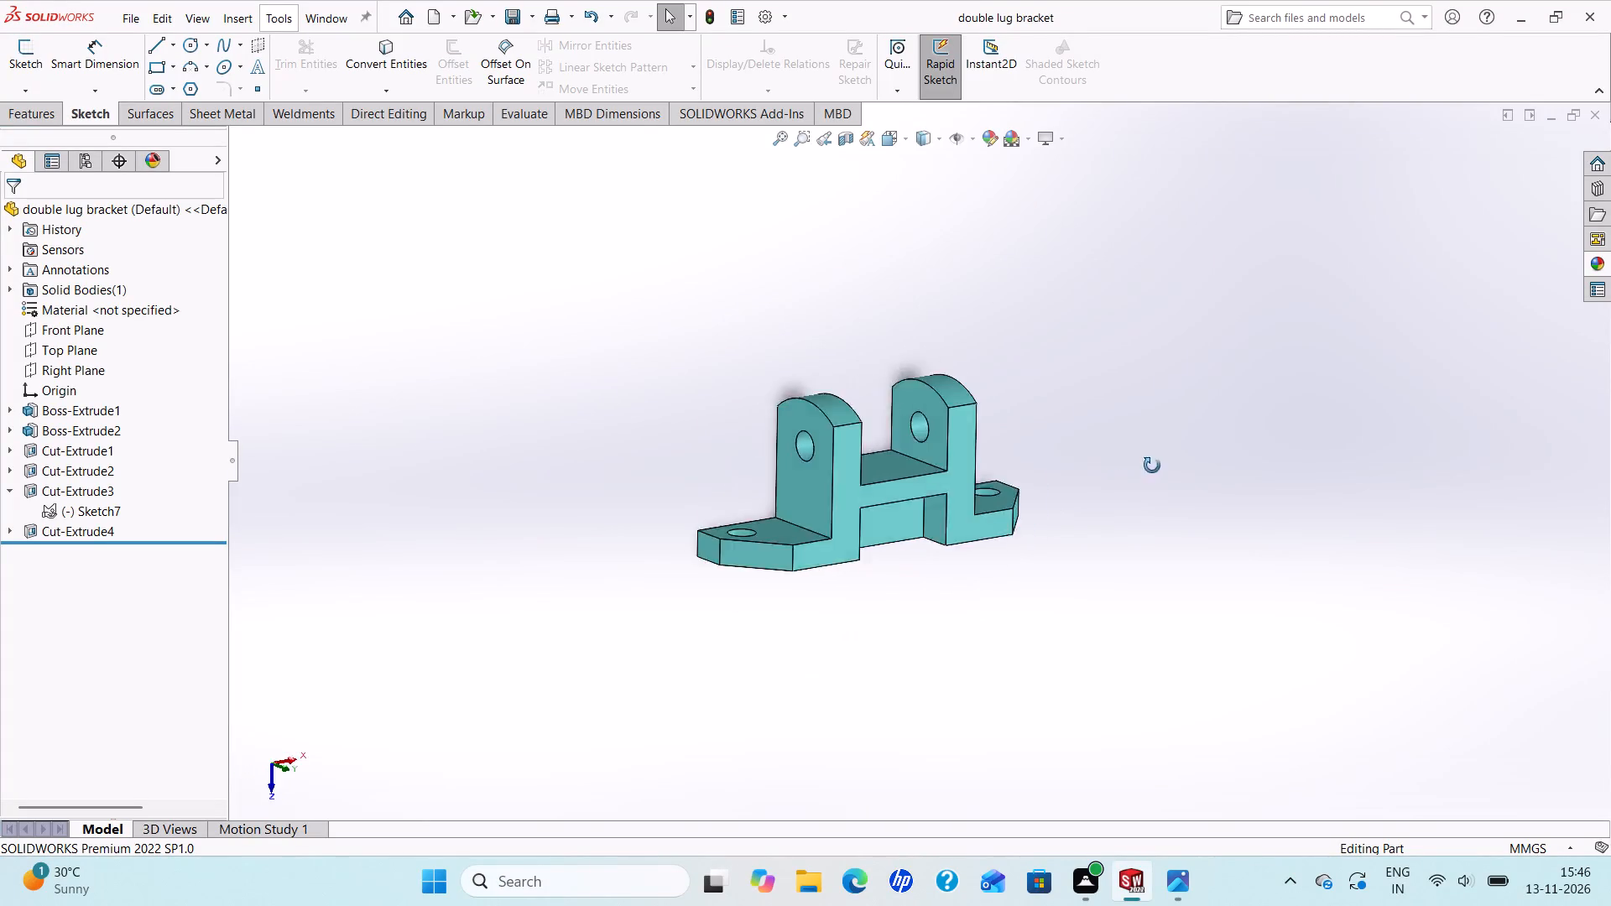
# Examine the bracket from a low oblique end angle, covering the lug faces, lug holes and underside, near and far.
pyautogui.moveTo(1152, 466); pyautogui.dragTo(1189, 450, button='middle')
pyautogui.scroll(-4, 1042, 521)
pyautogui.moveTo(1014, 519); pyautogui.dragTo(606, 488, button='middle')
pyautogui.scroll(1, 672, 494)
pyautogui.scroll(-1, 718, 472)
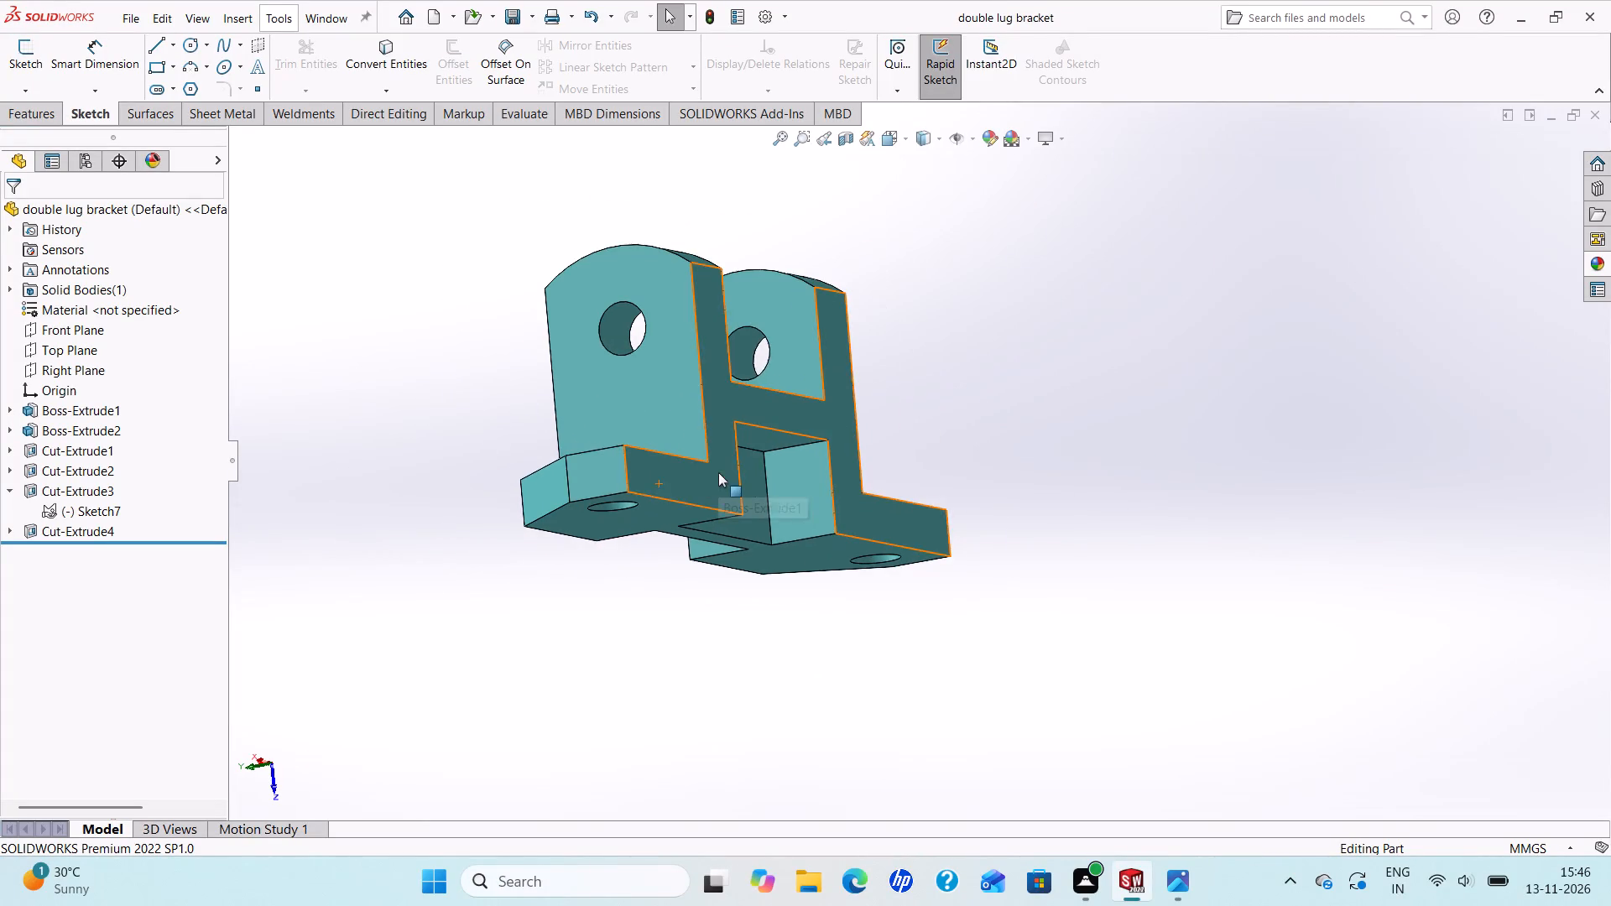
pyautogui.scroll(-1, 718, 472)
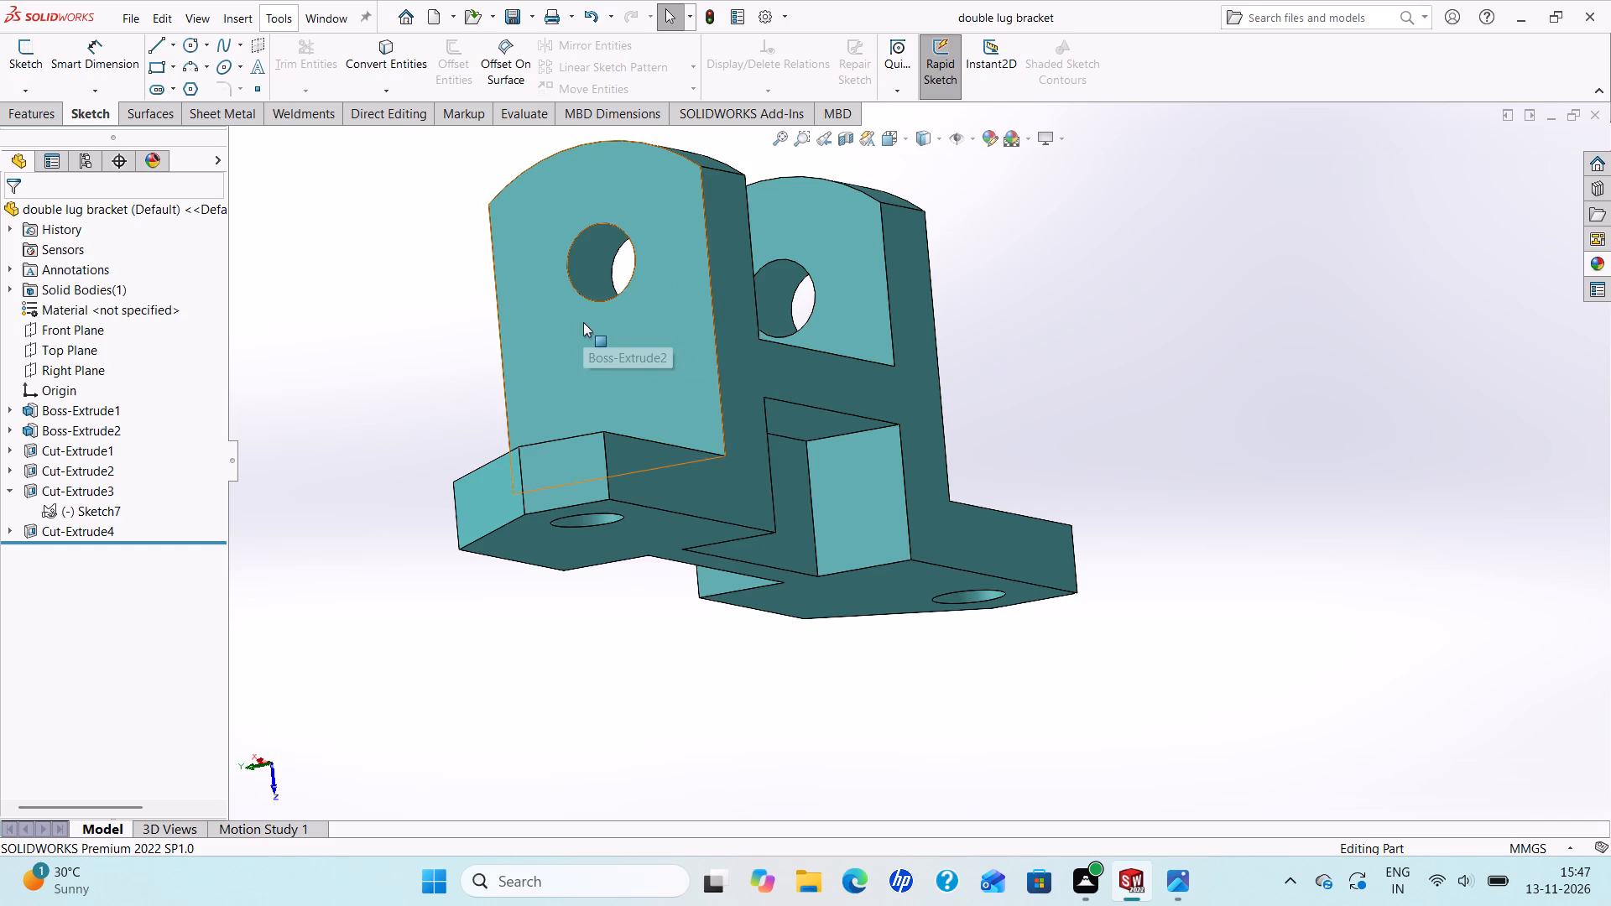
pyautogui.scroll(3, 724, 314)
pyautogui.scroll(-3, 754, 290)
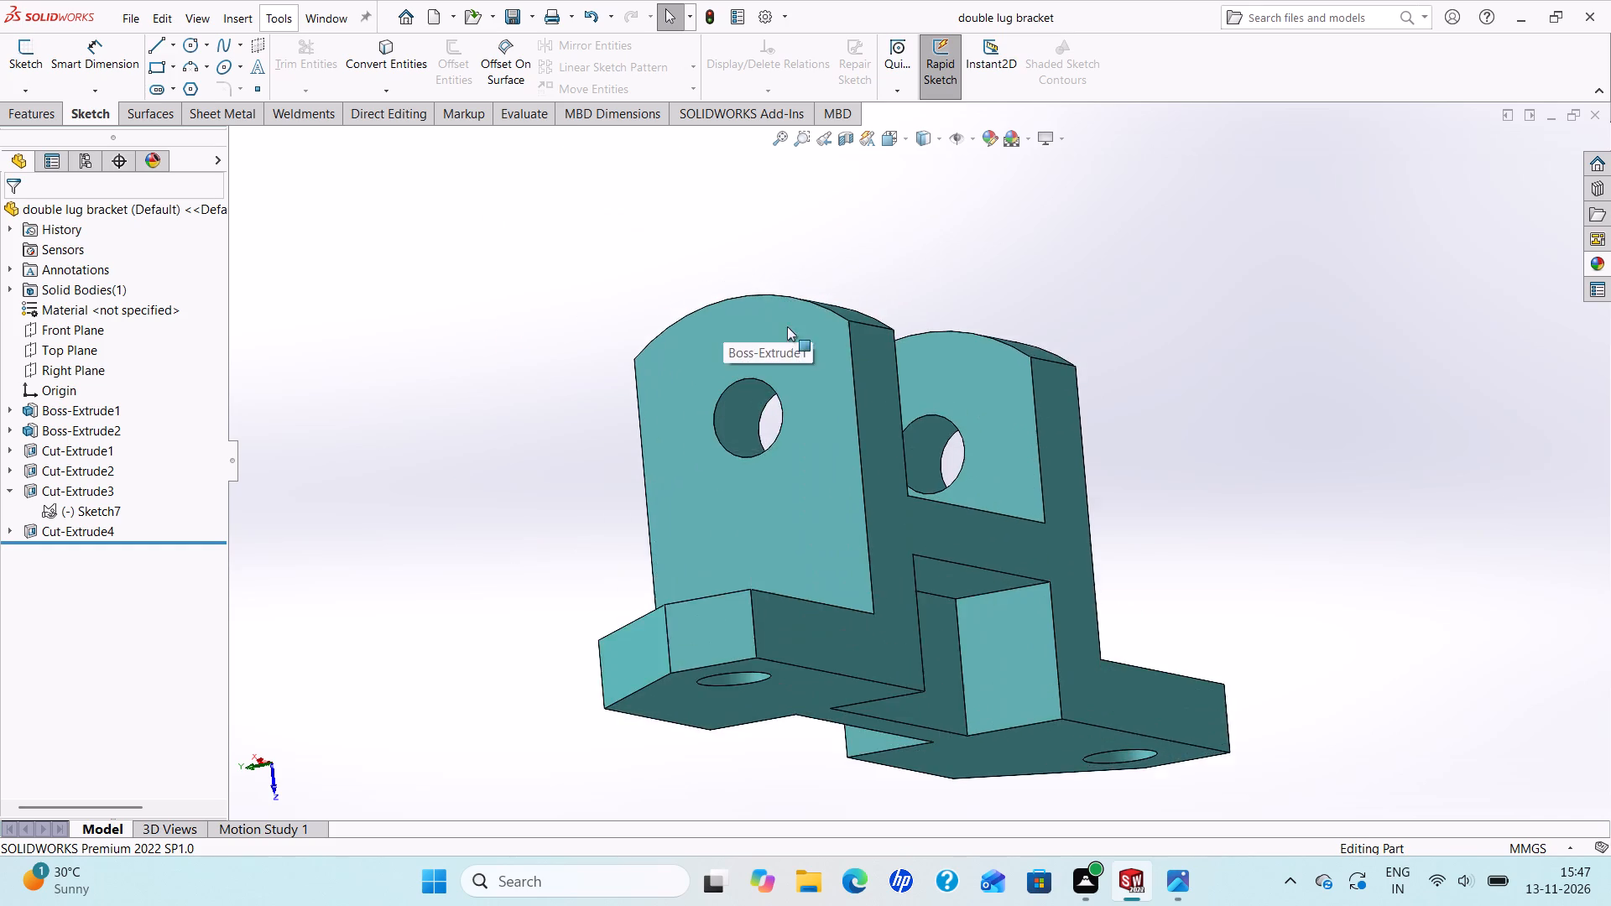
pyautogui.scroll(4, 837, 393)
pyautogui.scroll(-4, 899, 414)
pyautogui.scroll(5, 953, 552)
pyautogui.scroll(-2, 996, 520)
pyautogui.scroll(3, 969, 566)
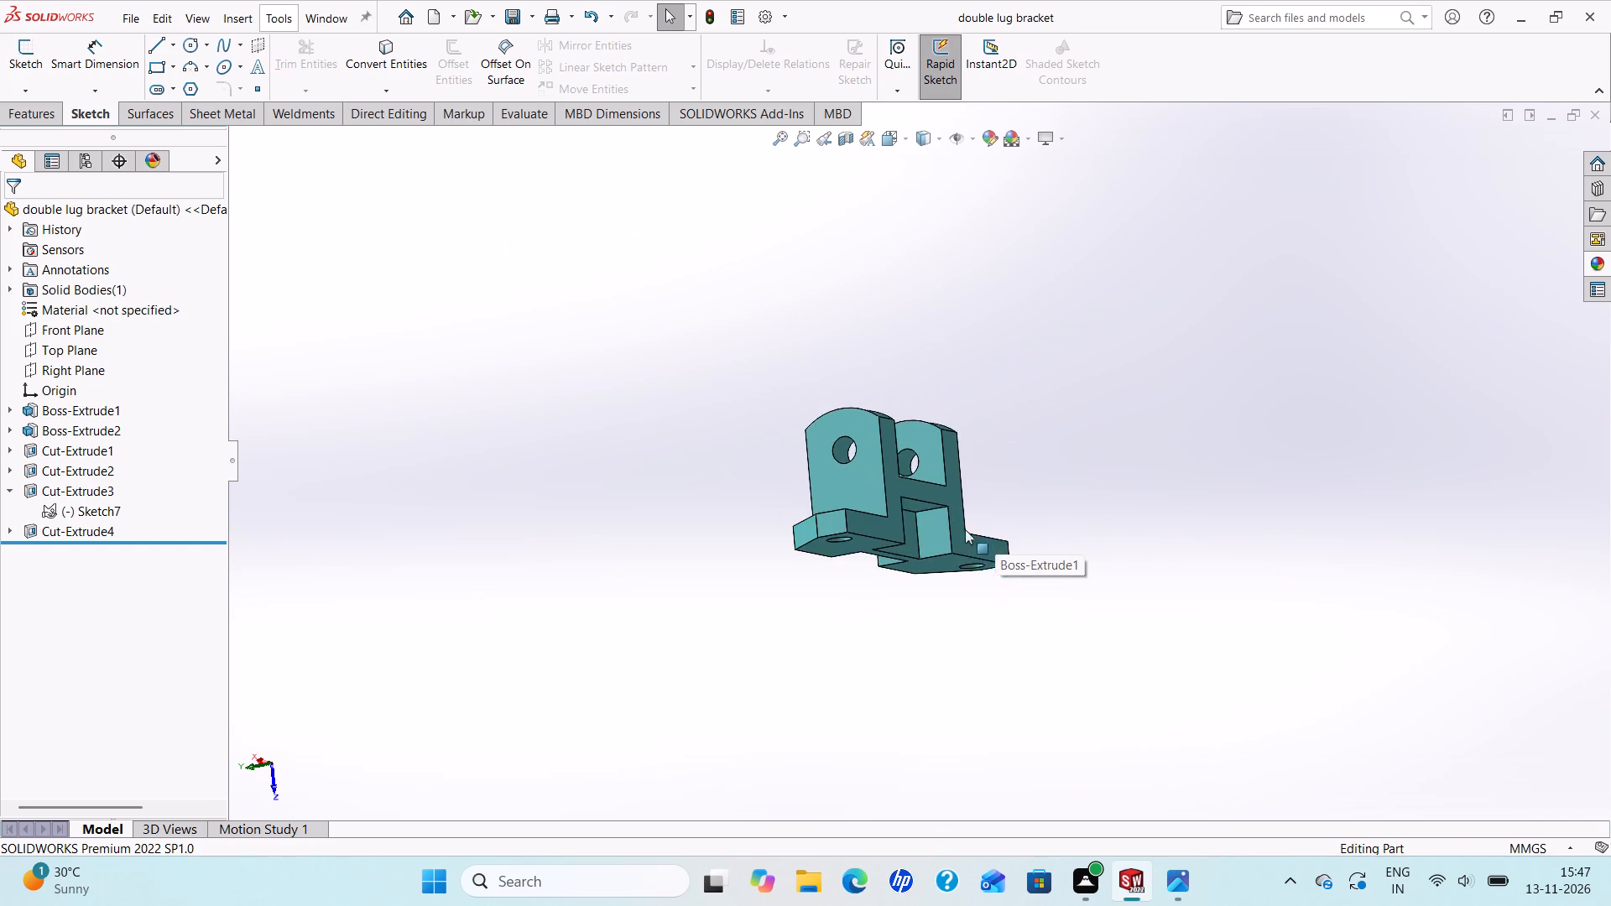
pyautogui.scroll(-3, 970, 483)
pyautogui.scroll(3, 856, 486)
pyautogui.scroll(-4, 859, 432)
pyautogui.scroll(4, 884, 477)
pyautogui.scroll(-2, 916, 492)
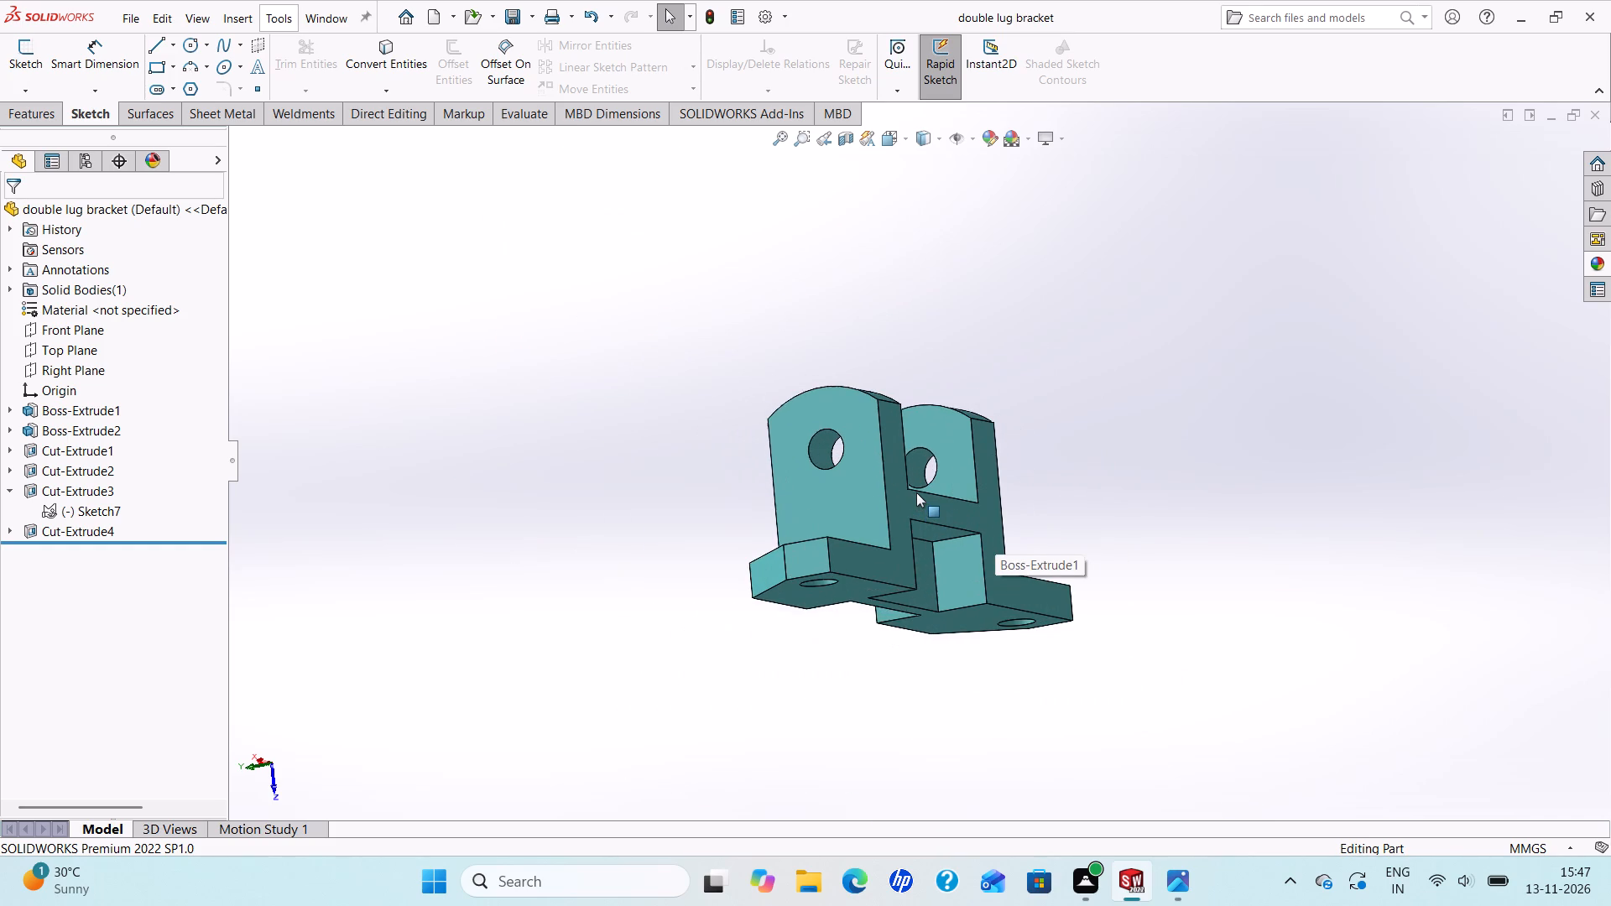
# Examine the bracket's long side from a low angle, covering both lugs, the connecting web and the central base block.
pyautogui.moveTo(912, 493); pyautogui.dragTo(847, 527, button='middle')
pyautogui.scroll(-1, 764, 464)
pyautogui.scroll(2, 921, 528)
pyautogui.scroll(-1, 932, 497)
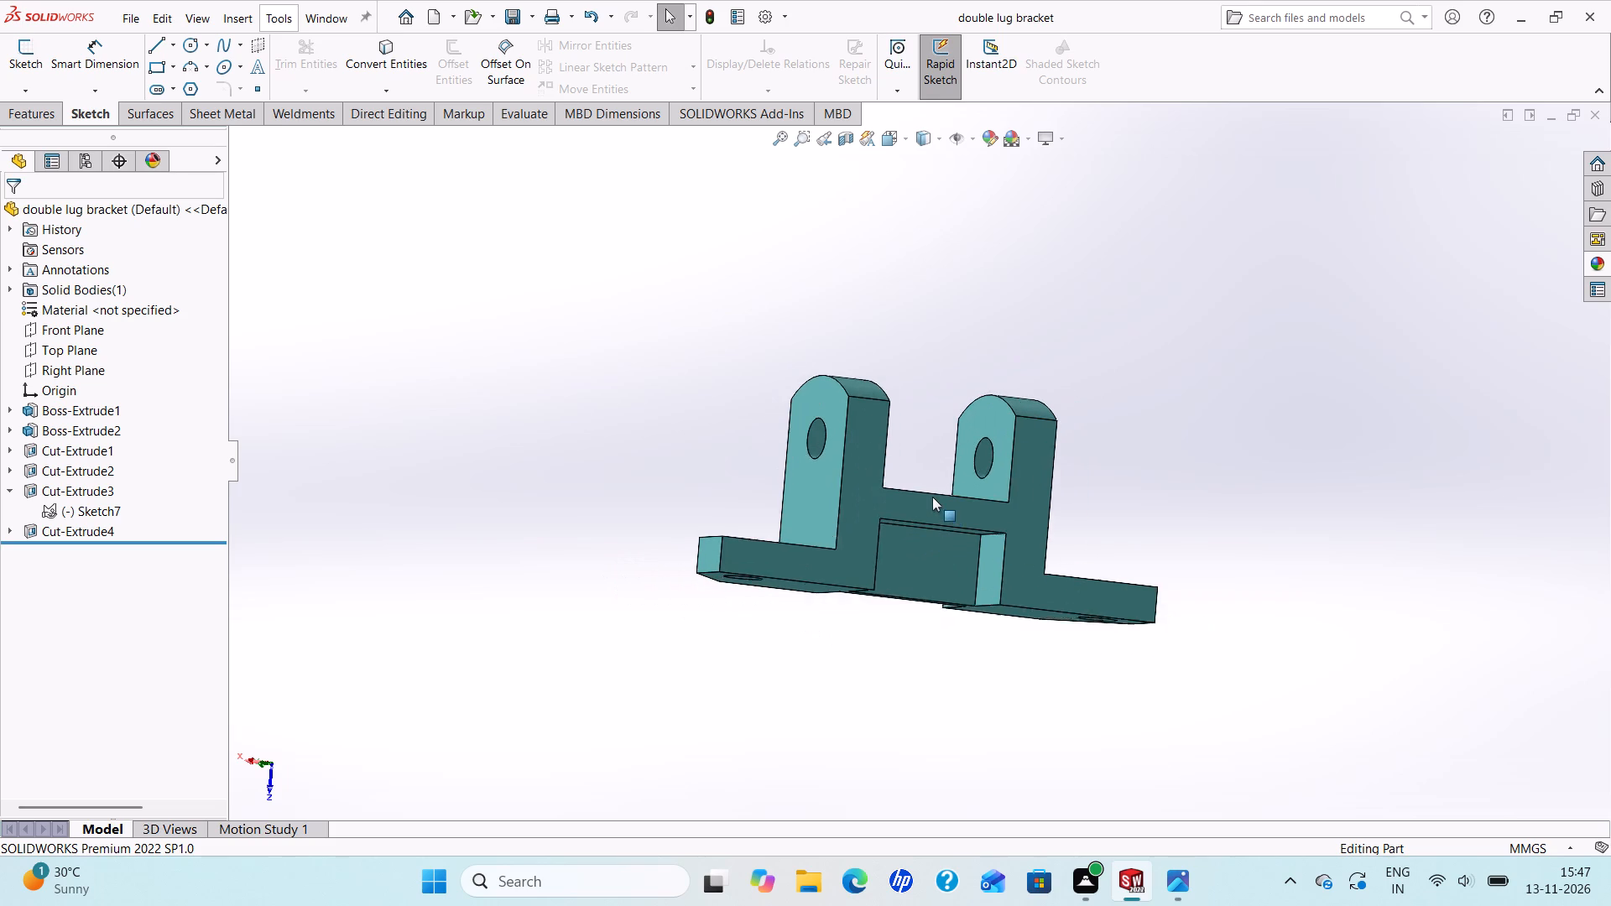
pyautogui.scroll(-1, 932, 497)
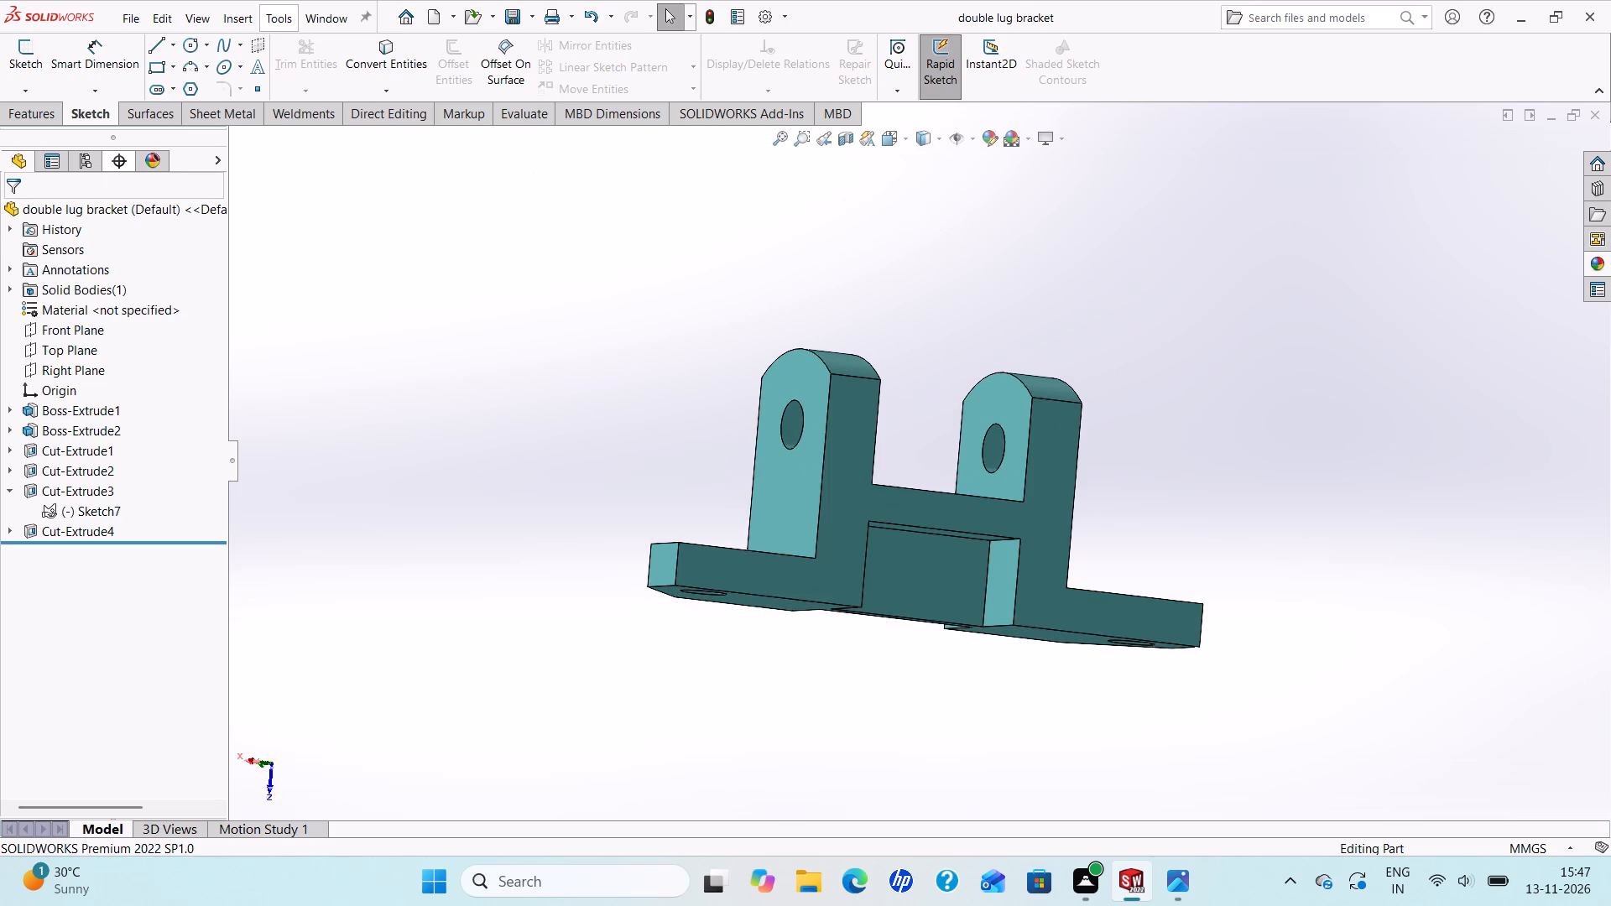
pyautogui.scroll(-2, 1095, 612)
pyautogui.scroll(3, 925, 533)
pyautogui.scroll(-3, 884, 508)
pyautogui.scroll(3, 790, 403)
pyautogui.scroll(-4, 793, 388)
pyautogui.scroll(3, 870, 383)
pyautogui.scroll(-2, 927, 390)
pyautogui.scroll(4, 903, 393)
pyautogui.scroll(-3, 979, 449)
pyautogui.scroll(4, 1004, 480)
pyautogui.scroll(-2, 1014, 590)
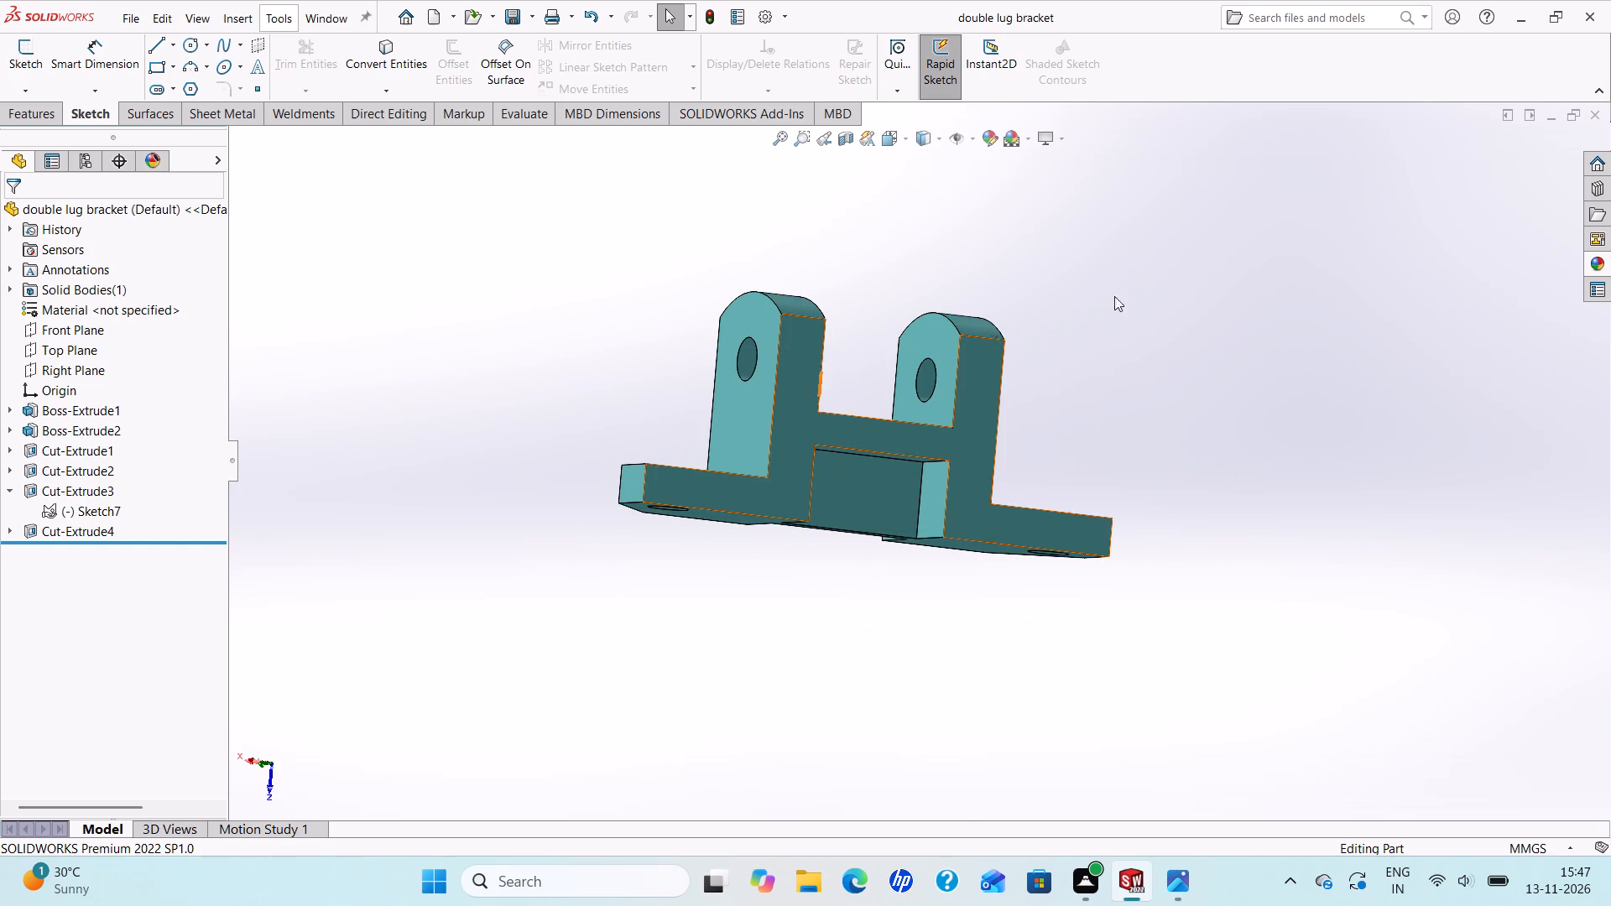
pyautogui.scroll(-4, 919, 370)
pyautogui.scroll(4, 910, 366)
pyautogui.scroll(-3, 900, 398)
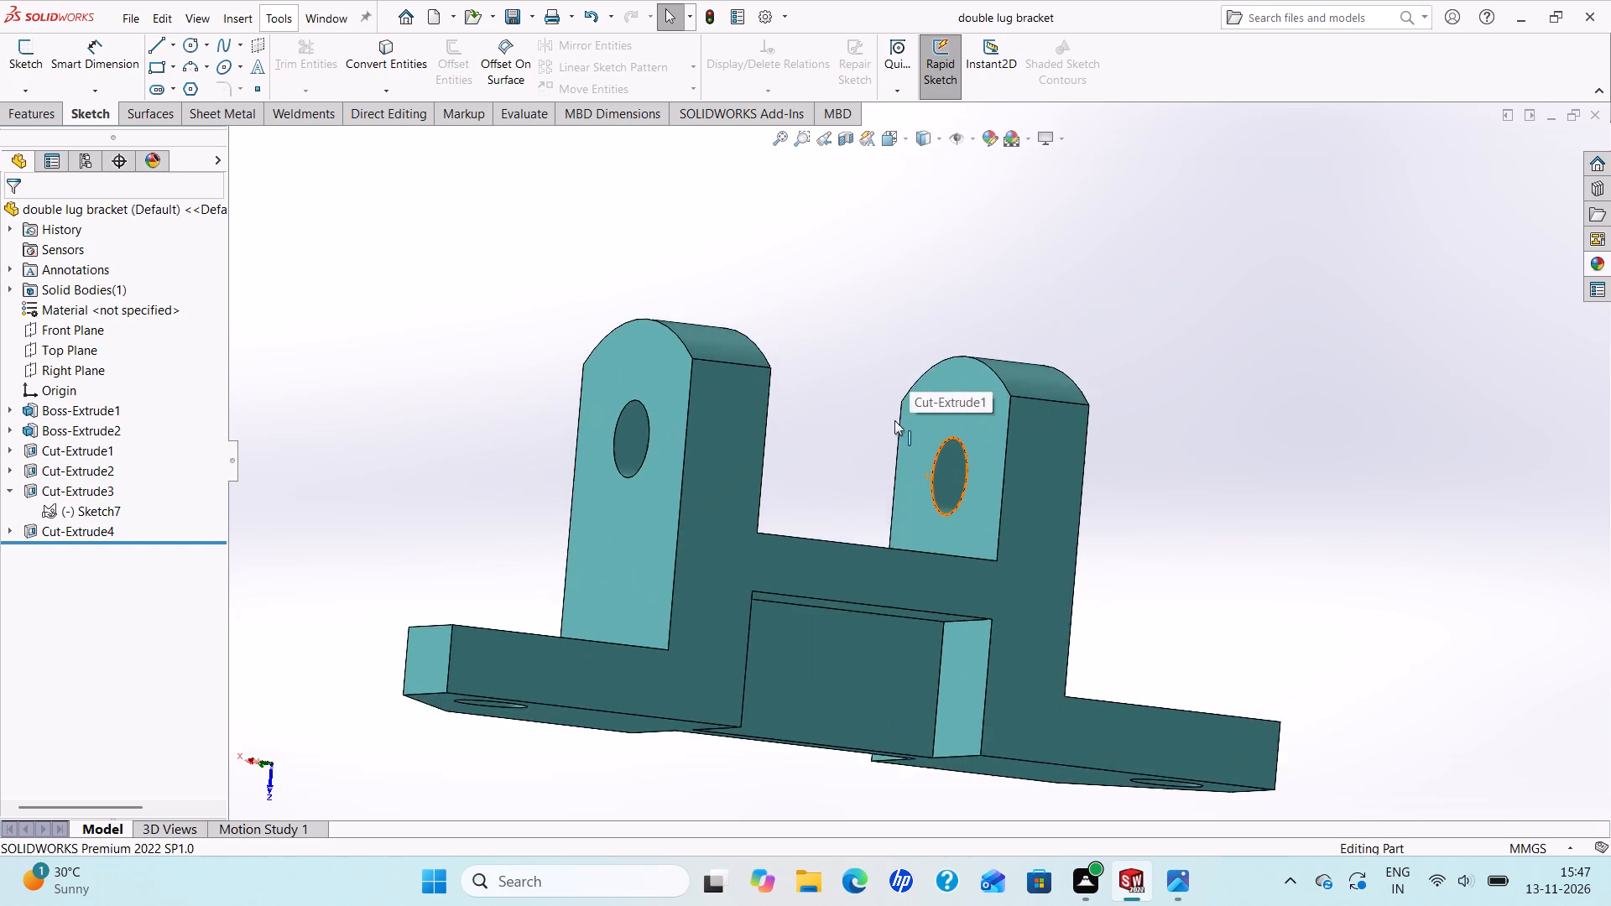
pyautogui.scroll(4, 886, 469)
pyautogui.scroll(-4, 912, 478)
pyautogui.scroll(3, 912, 478)
pyautogui.scroll(-2, 954, 559)
pyautogui.scroll(3, 945, 555)
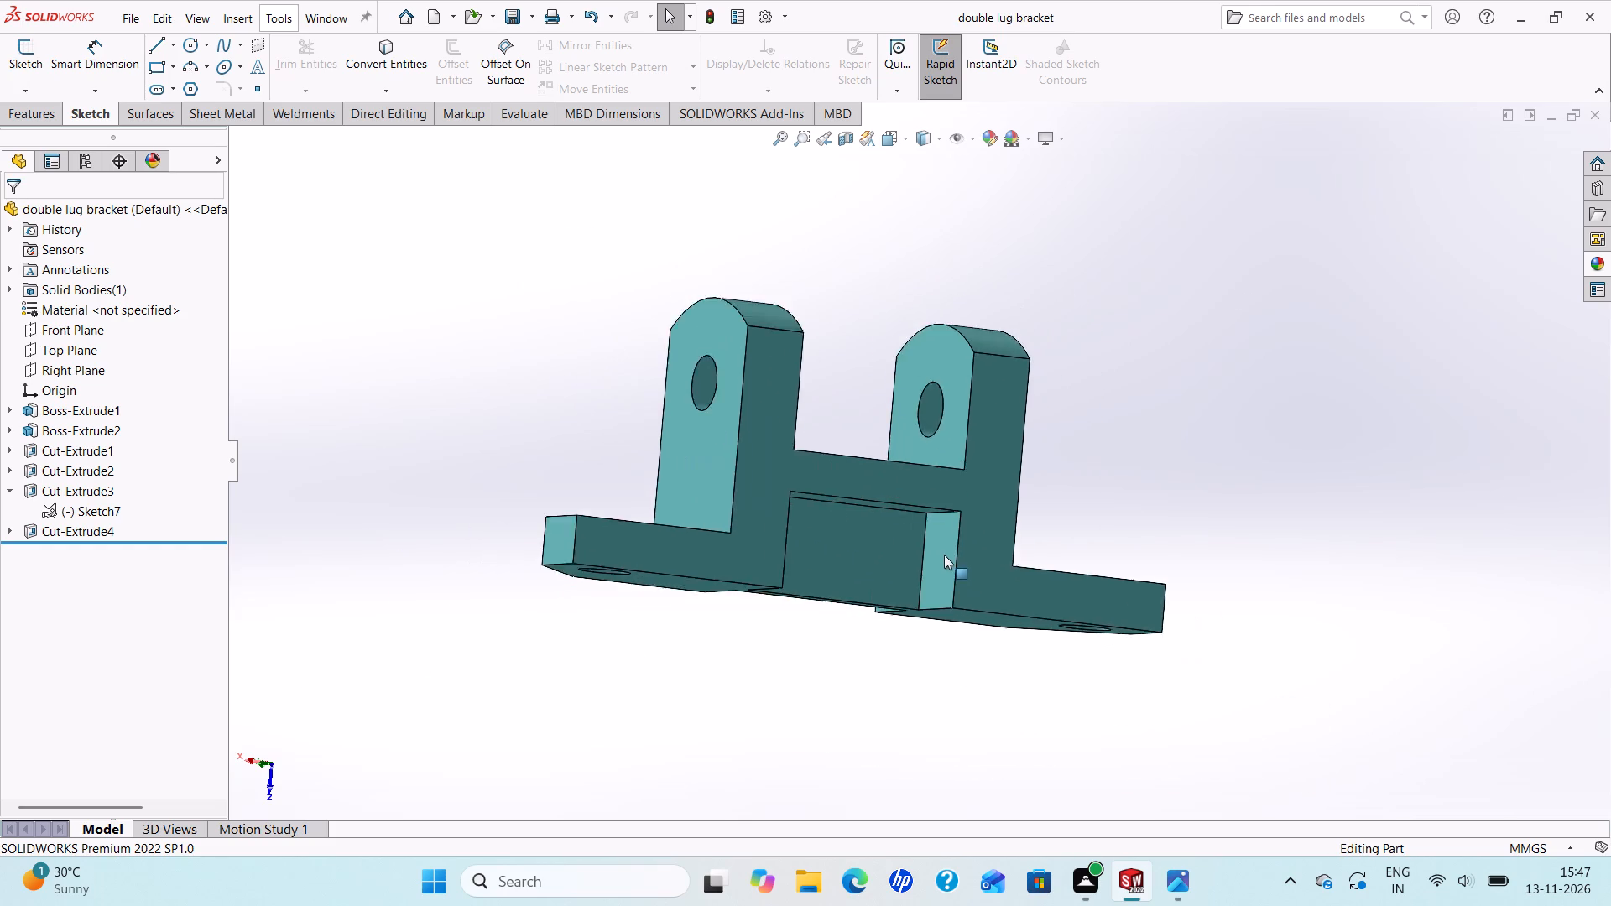
pyautogui.scroll(1, 944, 555)
pyautogui.scroll(-3, 944, 555)
# Examine the opposite long side and the underside, covering the central recess, base holes and chamfered ends, near and far.
pyautogui.moveTo(921, 525); pyautogui.dragTo(571, 400, button='middle')
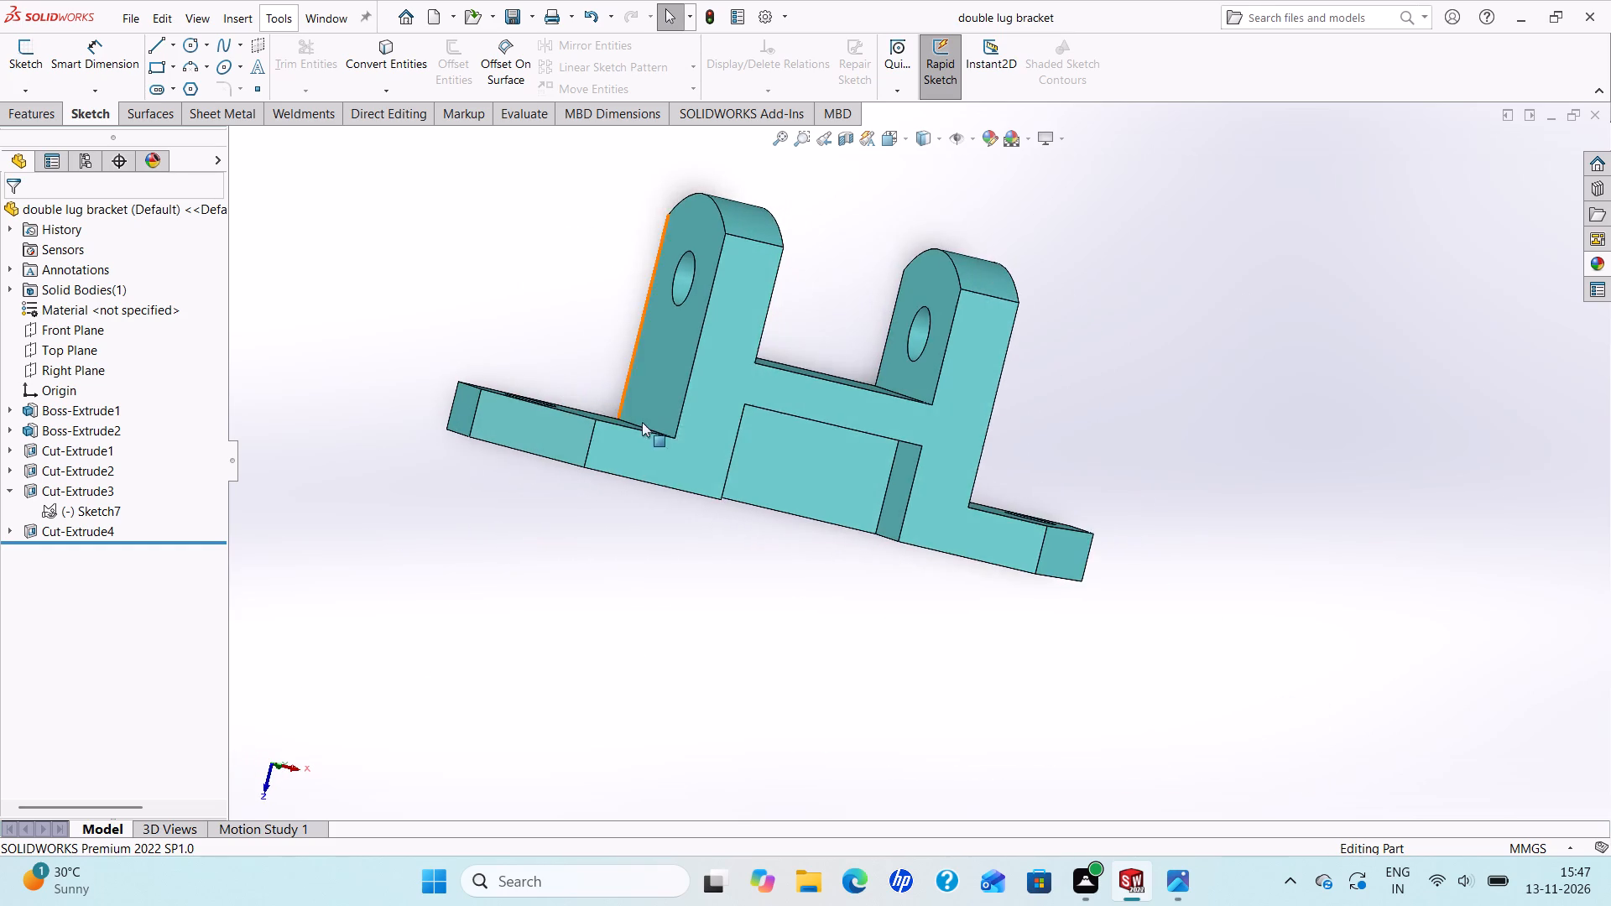
pyautogui.scroll(1, 795, 410)
pyautogui.scroll(-3, 790, 424)
pyautogui.scroll(1, 807, 430)
pyautogui.moveTo(807, 430); pyautogui.dragTo(778, 290, button='middle')
pyautogui.scroll(1, 778, 290)
pyautogui.scroll(-2, 854, 315)
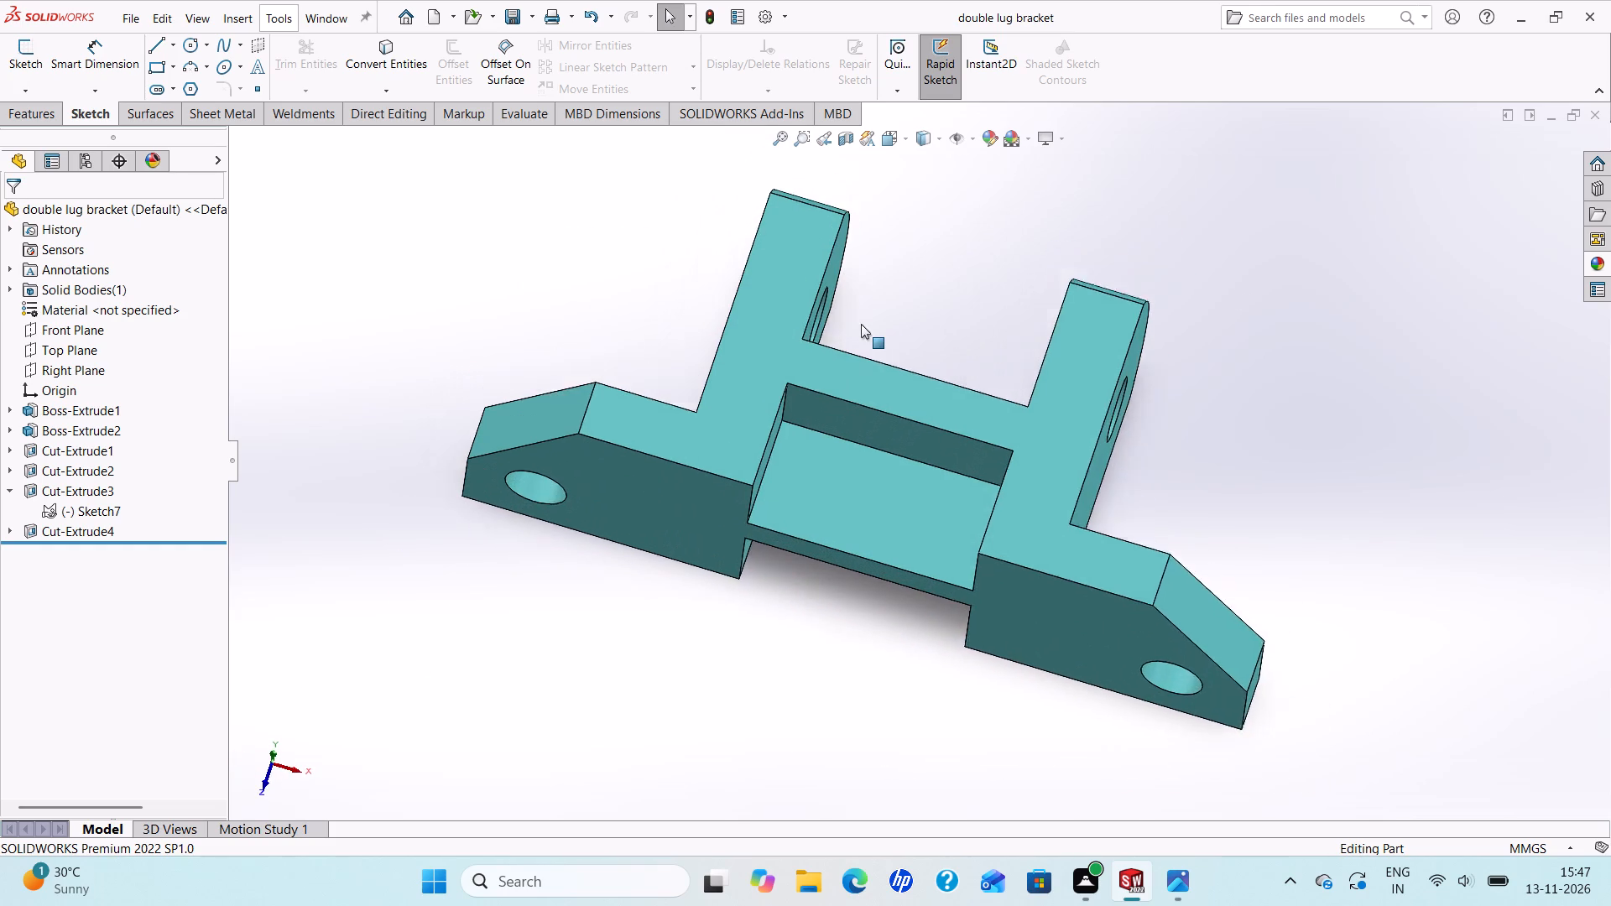
pyautogui.scroll(-1, 861, 324)
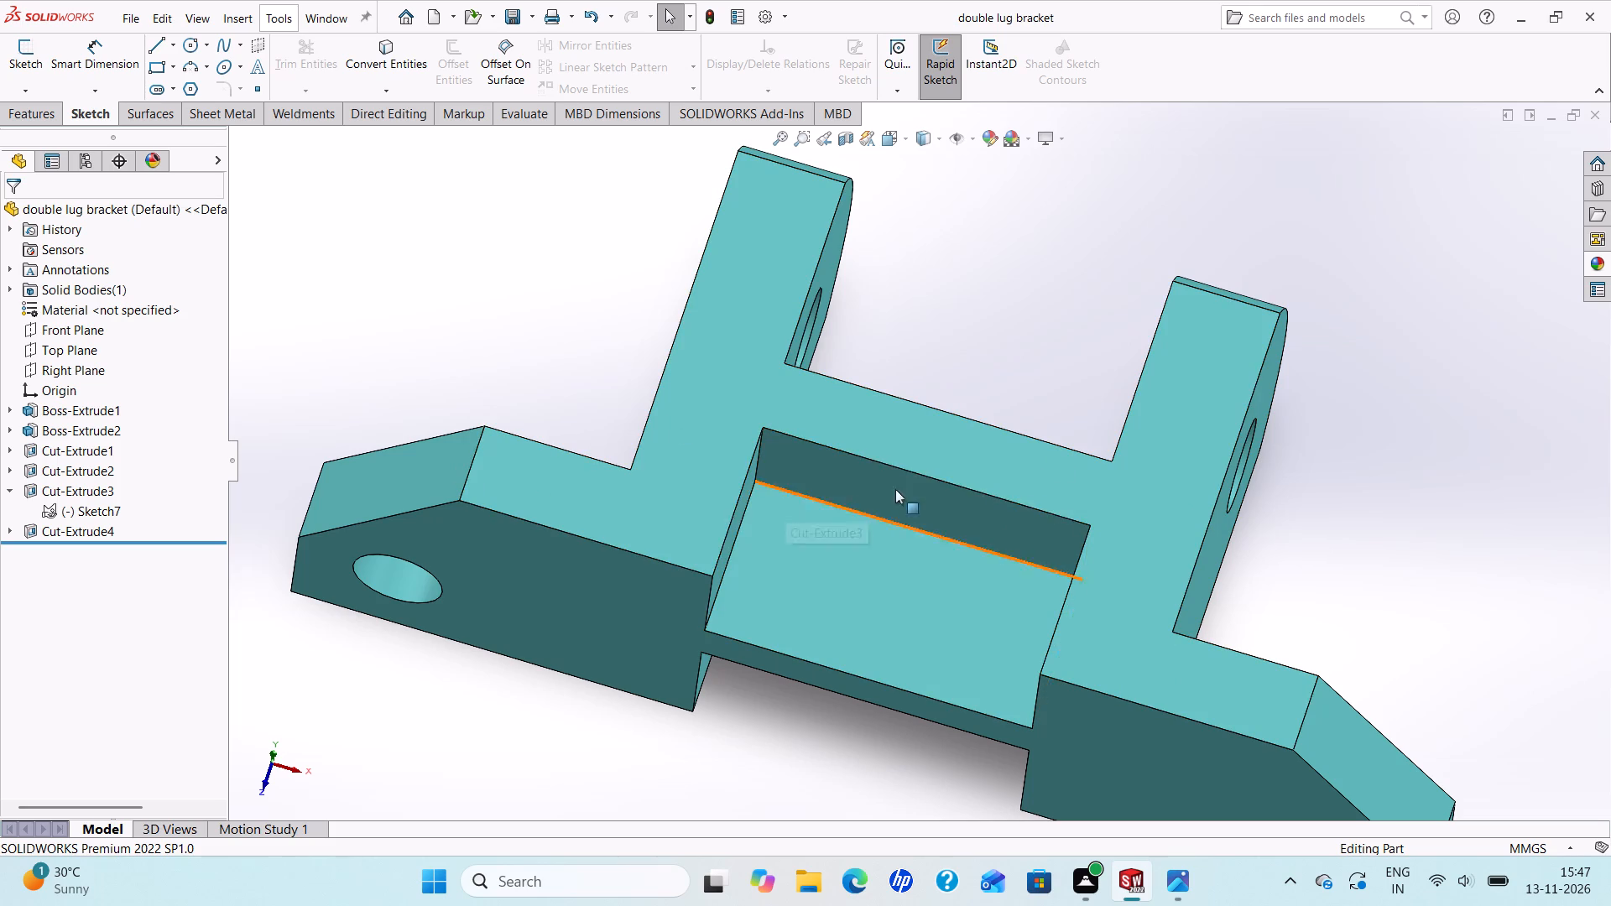
pyautogui.scroll(5, 984, 448)
pyautogui.scroll(-4, 1038, 446)
pyautogui.scroll(5, 1009, 464)
pyautogui.scroll(-2, 999, 553)
pyautogui.scroll(4, 957, 562)
pyautogui.scroll(-3, 850, 583)
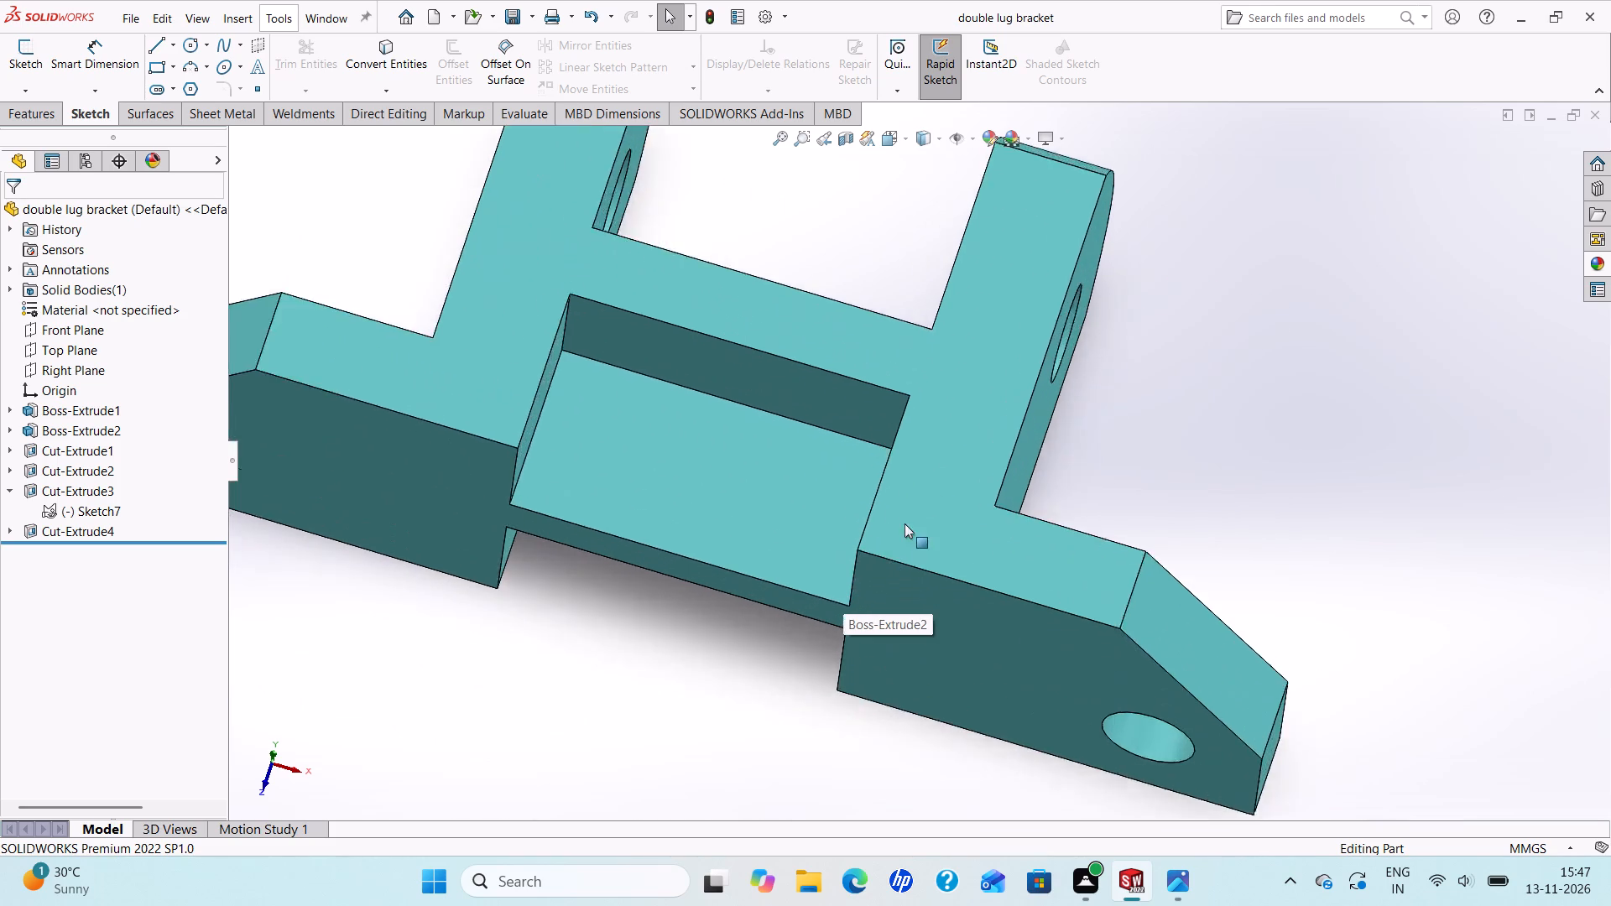
pyautogui.scroll(5, 904, 521)
pyautogui.scroll(-4, 872, 510)
pyautogui.scroll(5, 887, 482)
pyautogui.scroll(-2, 1108, 483)
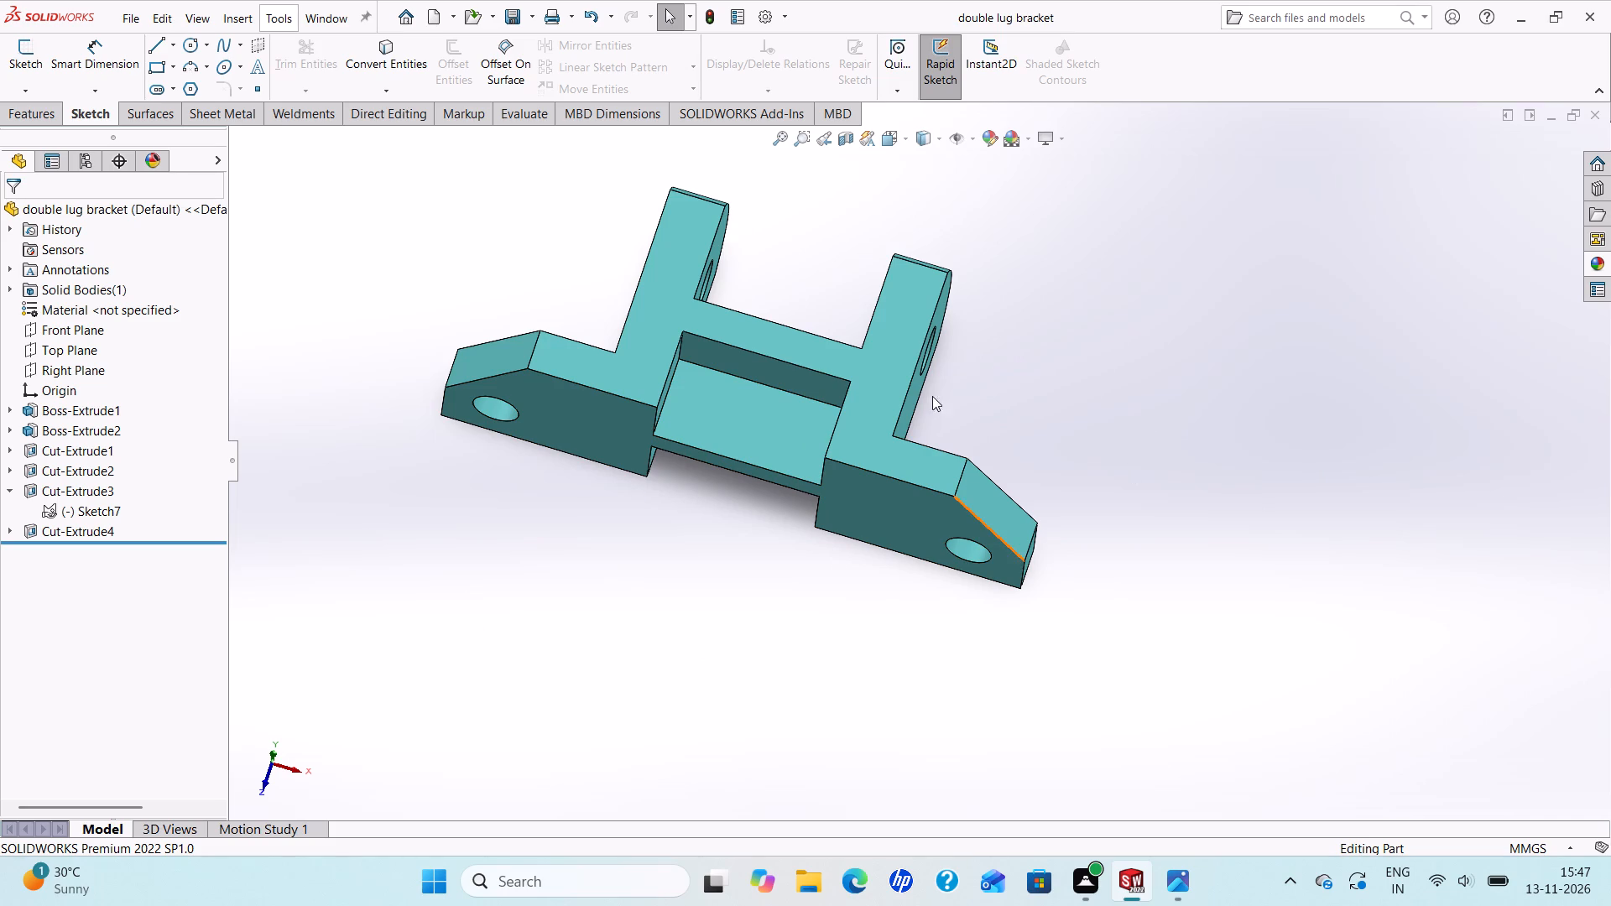
pyautogui.scroll(2, 675, 492)
pyautogui.scroll(-1, 697, 404)
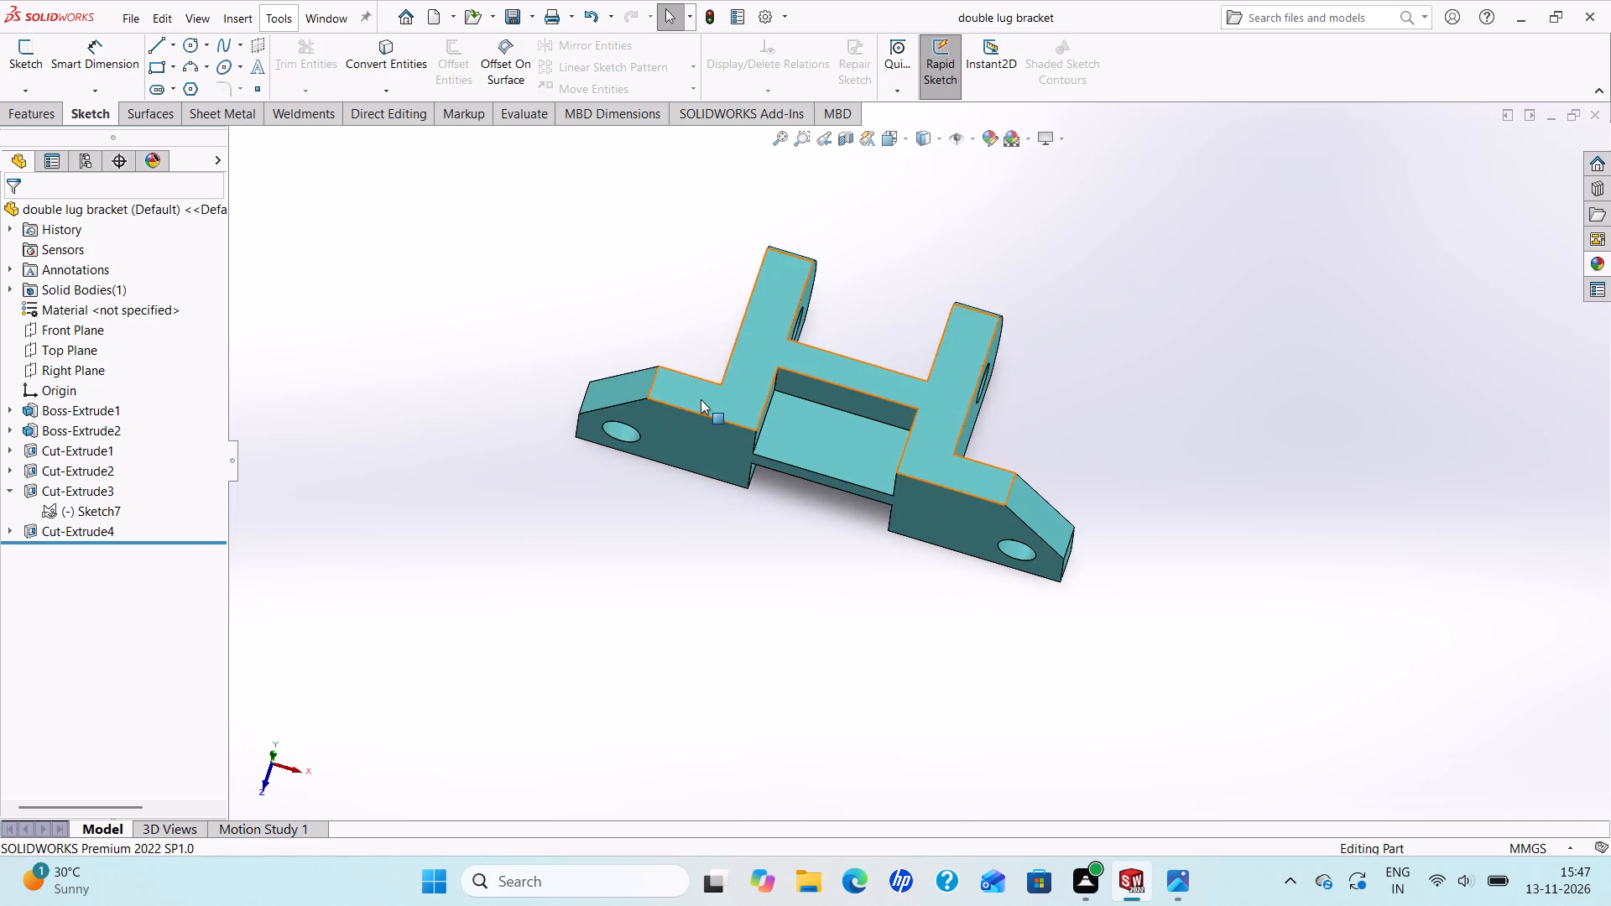
pyautogui.scroll(2, 701, 398)
pyautogui.scroll(-2, 758, 386)
pyautogui.scroll(2, 784, 325)
pyautogui.scroll(-2, 931, 237)
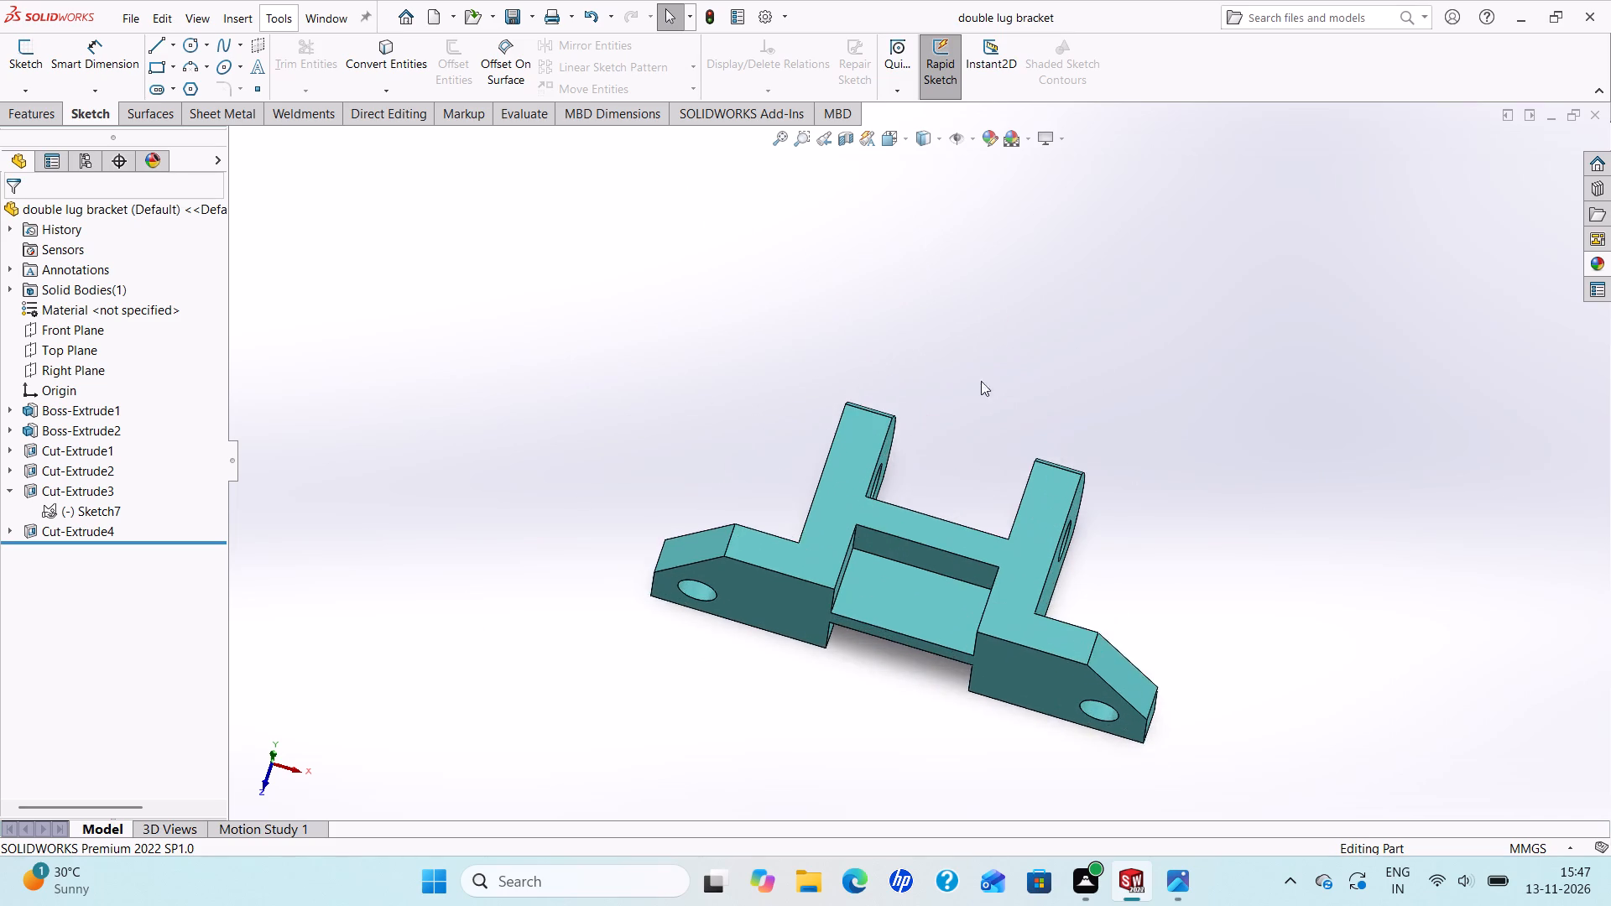
pyautogui.scroll(3, 998, 527)
pyautogui.scroll(-2, 994, 584)
# Examine the bracket from below at low and steep oblique angles, covering the base holes, central block and lug holes.
pyautogui.moveTo(1018, 584); pyautogui.dragTo(686, 488, button='middle')
pyautogui.scroll(-2, 878, 492)
pyautogui.moveTo(886, 499); pyautogui.dragTo(851, 343, button='middle')
pyautogui.scroll(1, 920, 386)
pyautogui.scroll(-3, 921, 402)
pyautogui.scroll(2, 848, 394)
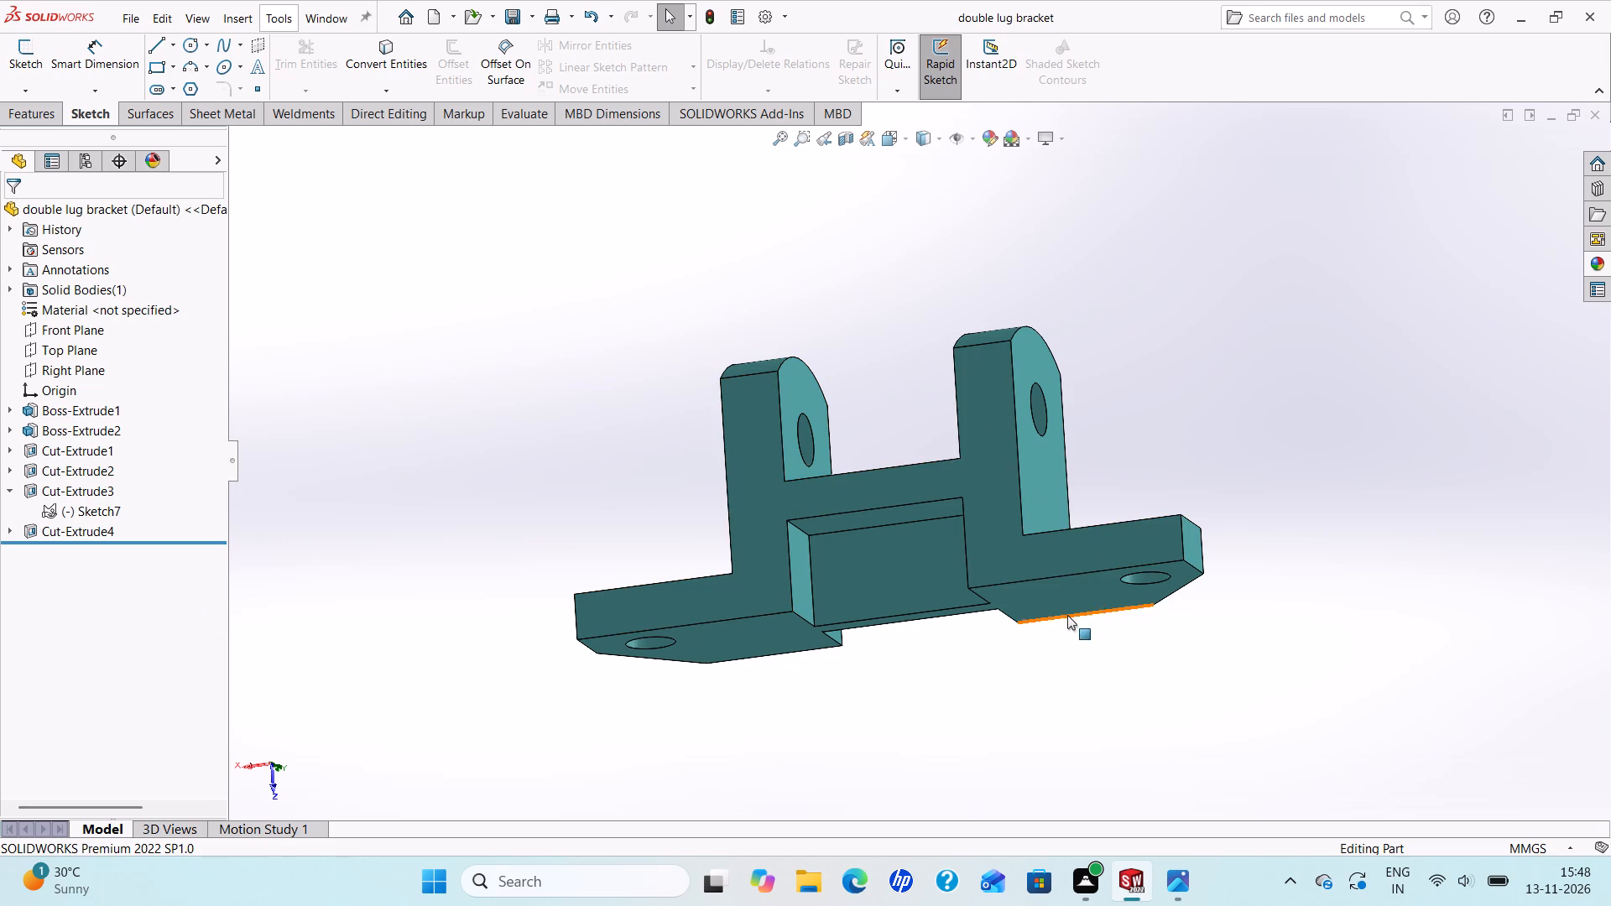
pyautogui.scroll(-2, 1032, 612)
pyautogui.scroll(4, 988, 607)
pyautogui.scroll(-3, 902, 508)
pyautogui.moveTo(910, 539); pyautogui.dragTo(797, 426, button='middle')
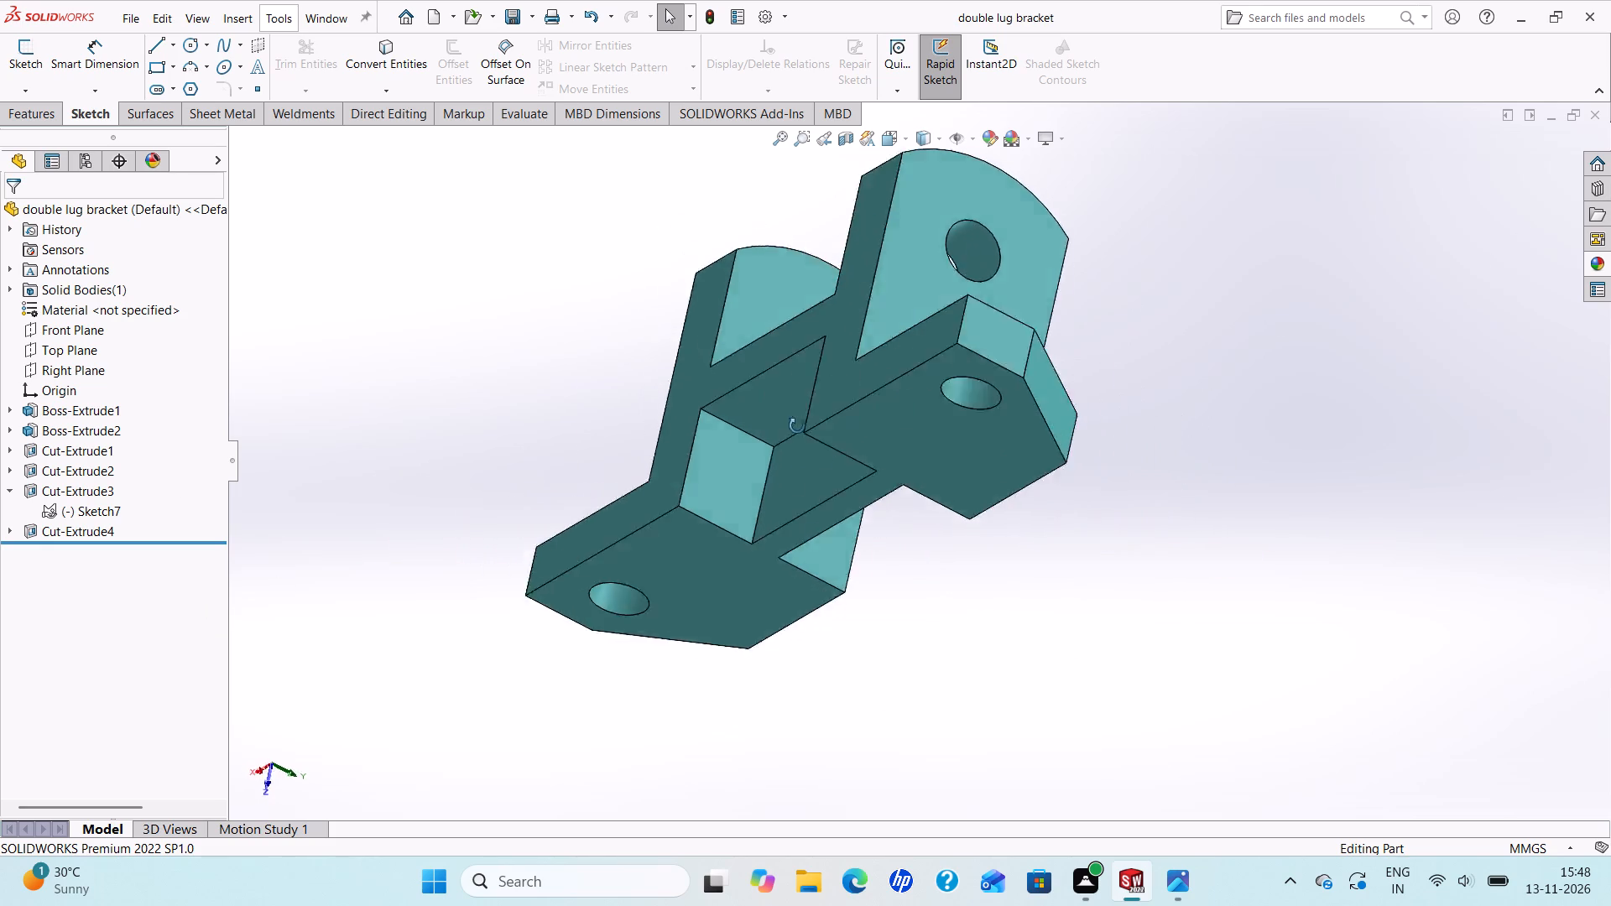
pyautogui.moveTo(797, 426); pyautogui.dragTo(656, 361, button='middle')
pyautogui.scroll(-2, 844, 435)
pyautogui.scroll(4, 783, 482)
pyautogui.scroll(1, 842, 421)
# Examine the central recess and chamfered base ends with the bracket tilted diagonally, close up and as a whole.
pyautogui.moveTo(842, 421); pyautogui.dragTo(852, 400, button='middle')
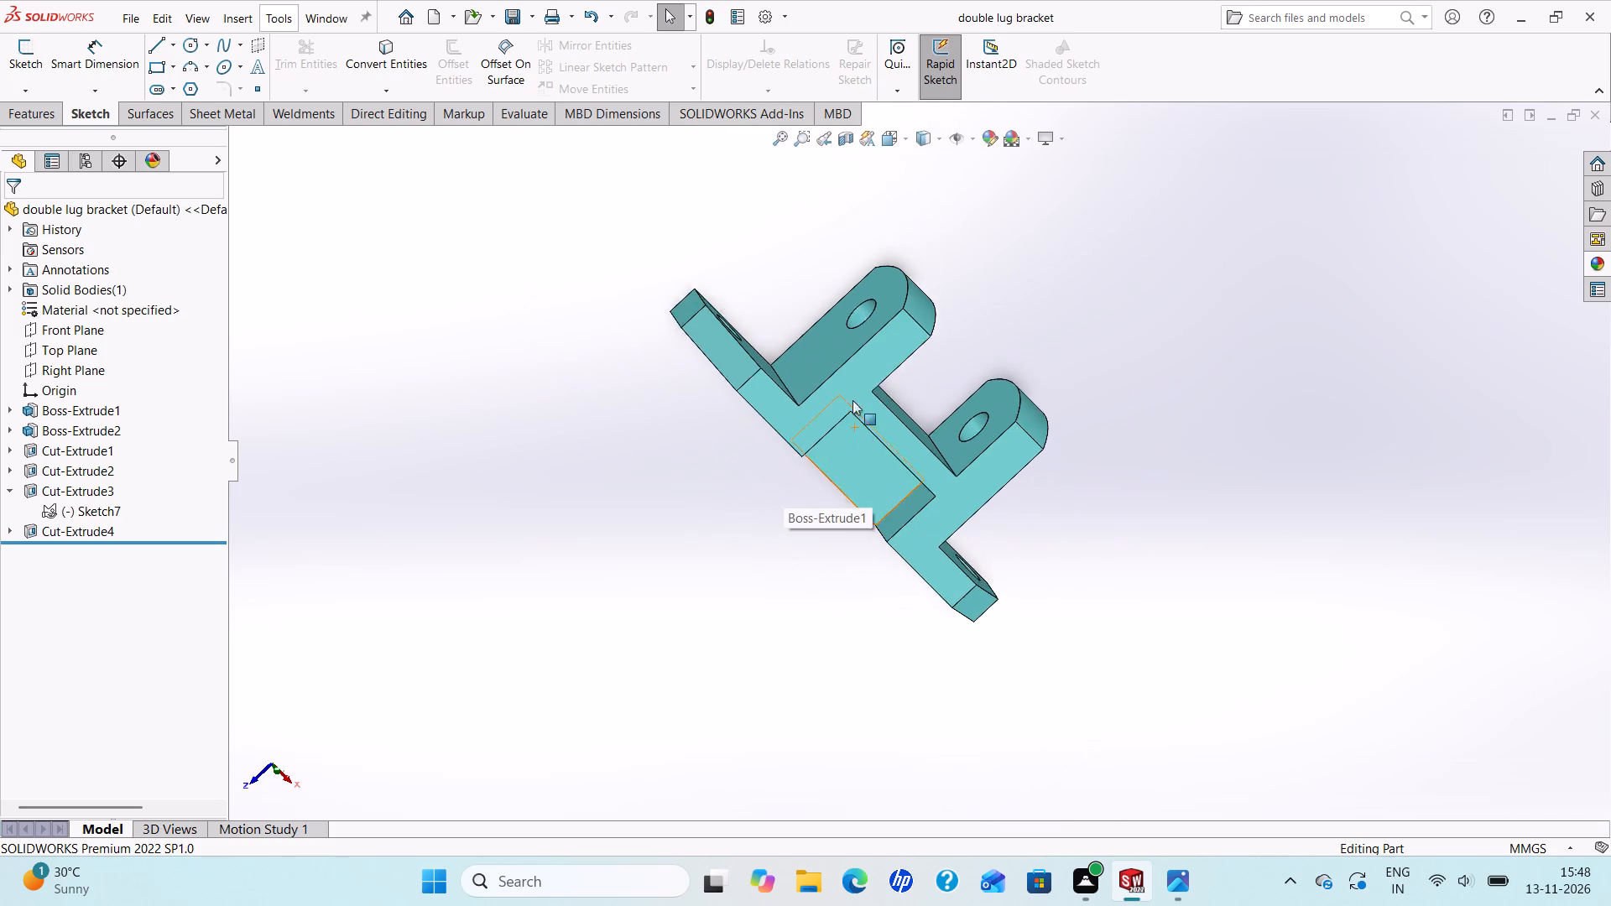
pyautogui.moveTo(852, 400); pyautogui.dragTo(861, 245, button='middle')
pyautogui.scroll(-3, 927, 293)
pyautogui.scroll(-2, 901, 375)
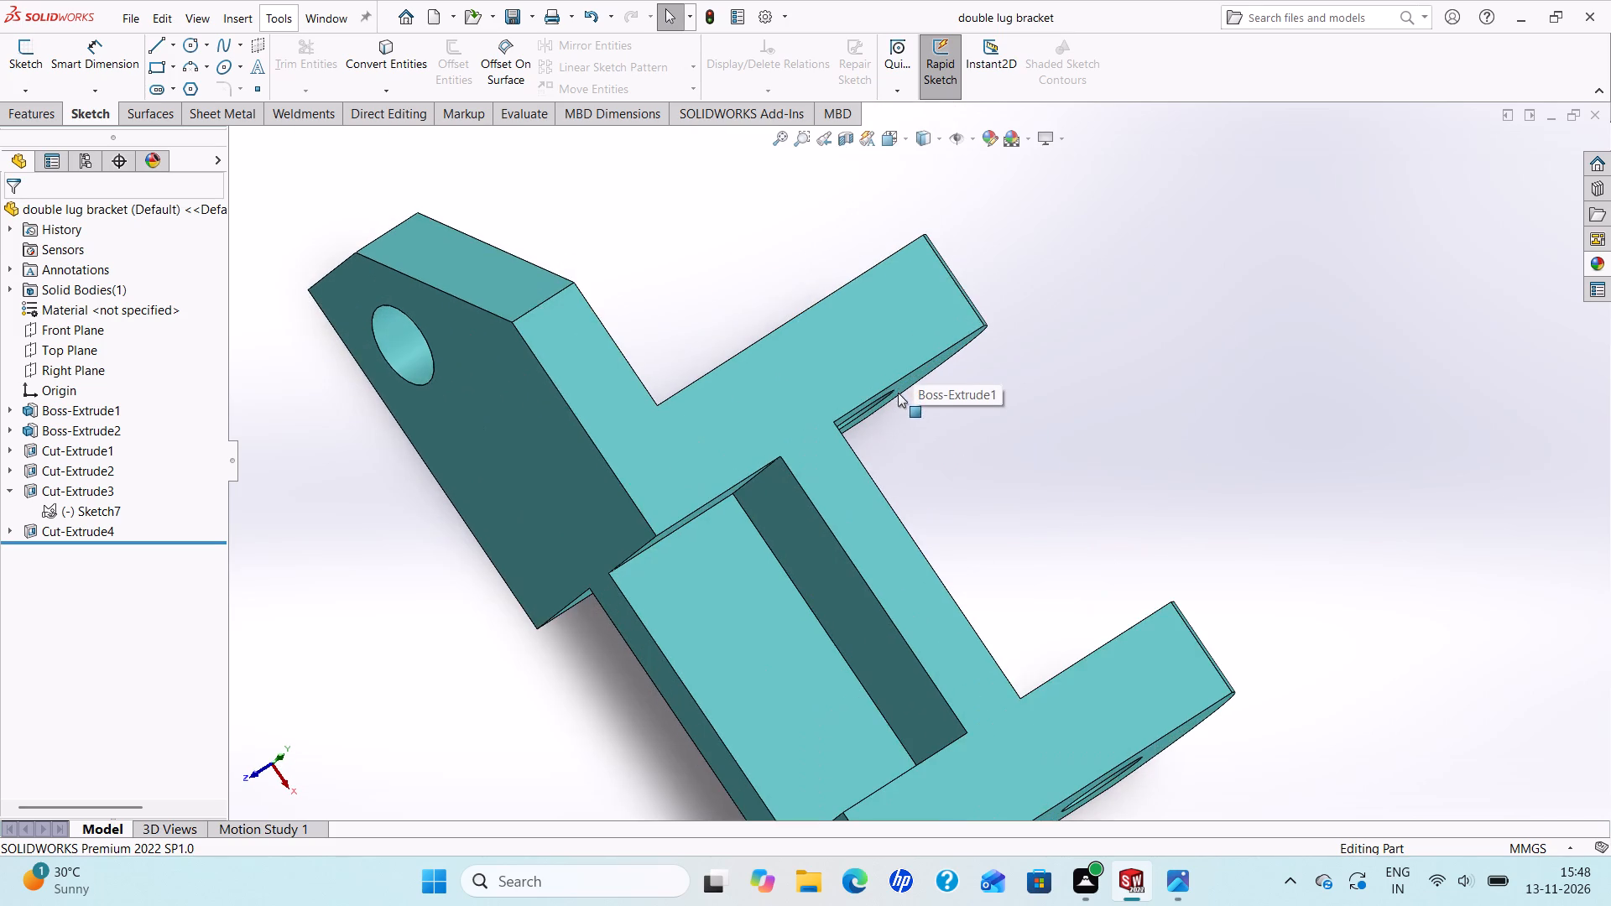
pyautogui.scroll(7, 898, 393)
pyautogui.scroll(-1, 973, 545)
pyautogui.scroll(3, 962, 534)
pyautogui.scroll(-2, 911, 481)
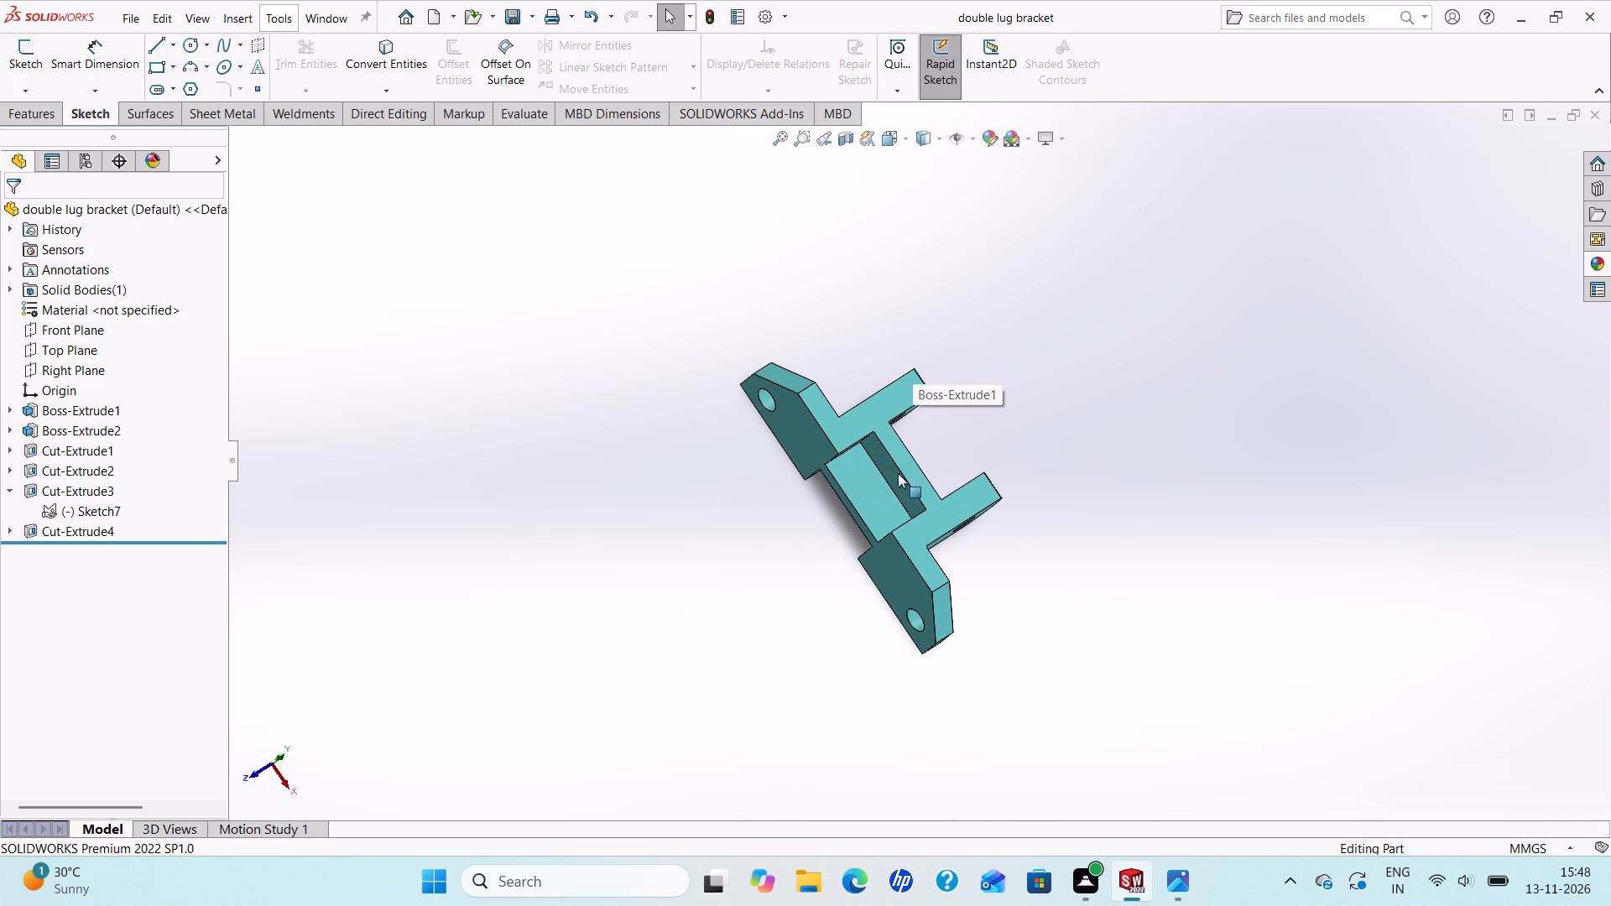
pyautogui.scroll(-3, 839, 469)
pyautogui.scroll(3, 868, 489)
pyautogui.moveTo(962, 486); pyautogui.dragTo(893, 450, button='middle')
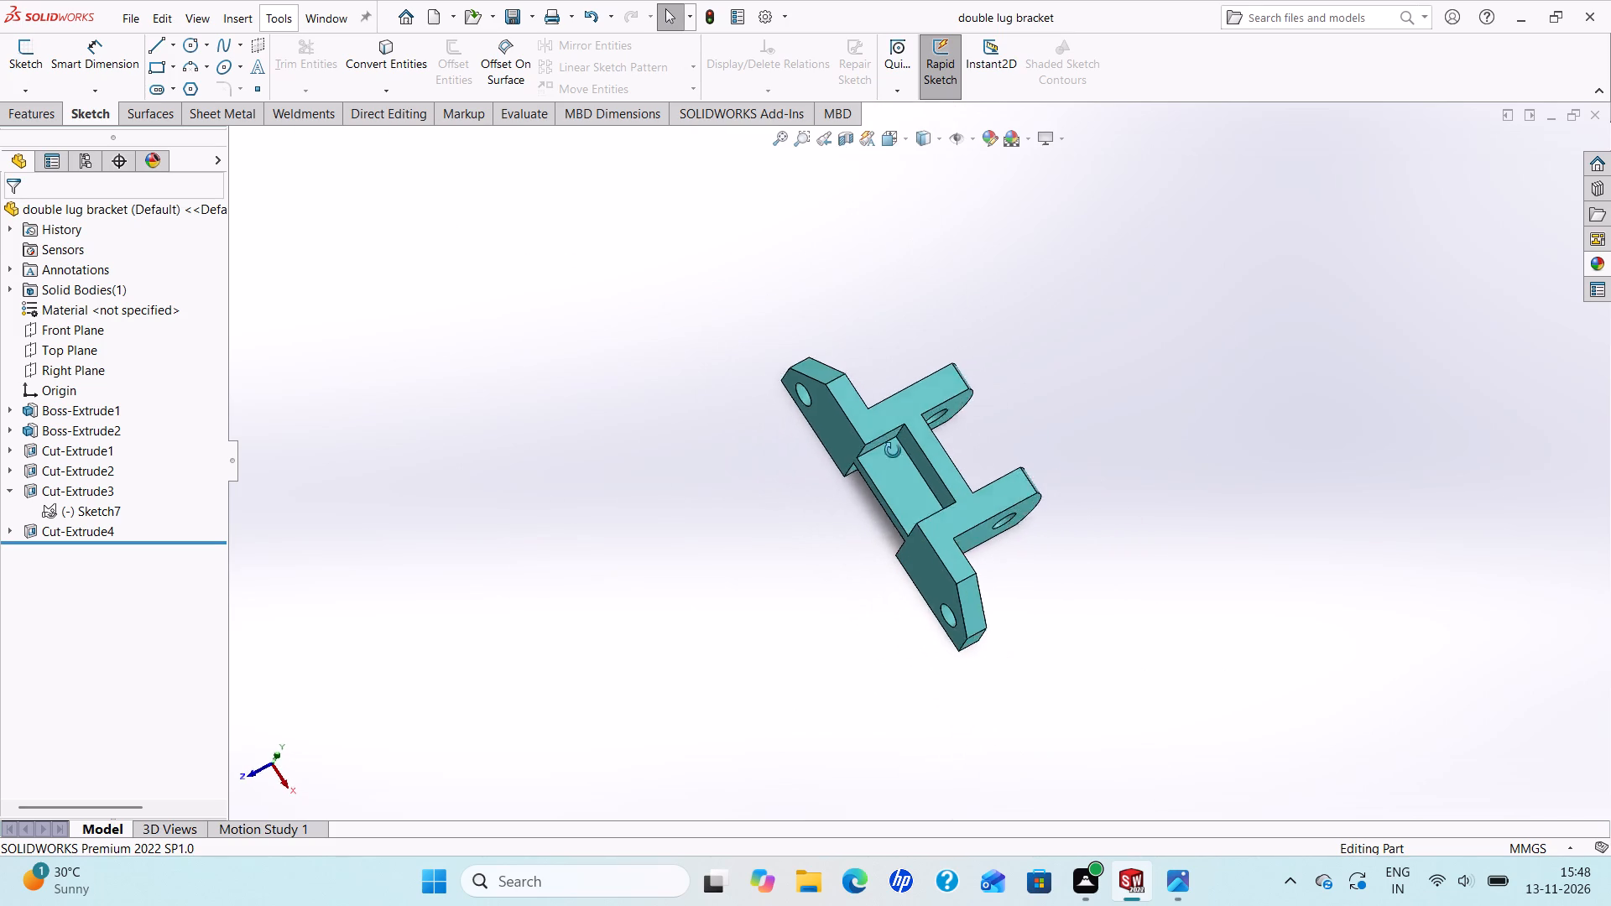
# Examine the bracket from an upper oblique end angle, covering both rounded lugs, their holes and the base holes.
pyautogui.moveTo(893, 450); pyautogui.dragTo(665, 452, button='middle')
pyautogui.scroll(-3, 944, 516)
pyautogui.moveTo(955, 518); pyautogui.dragTo(990, 341, button='middle')
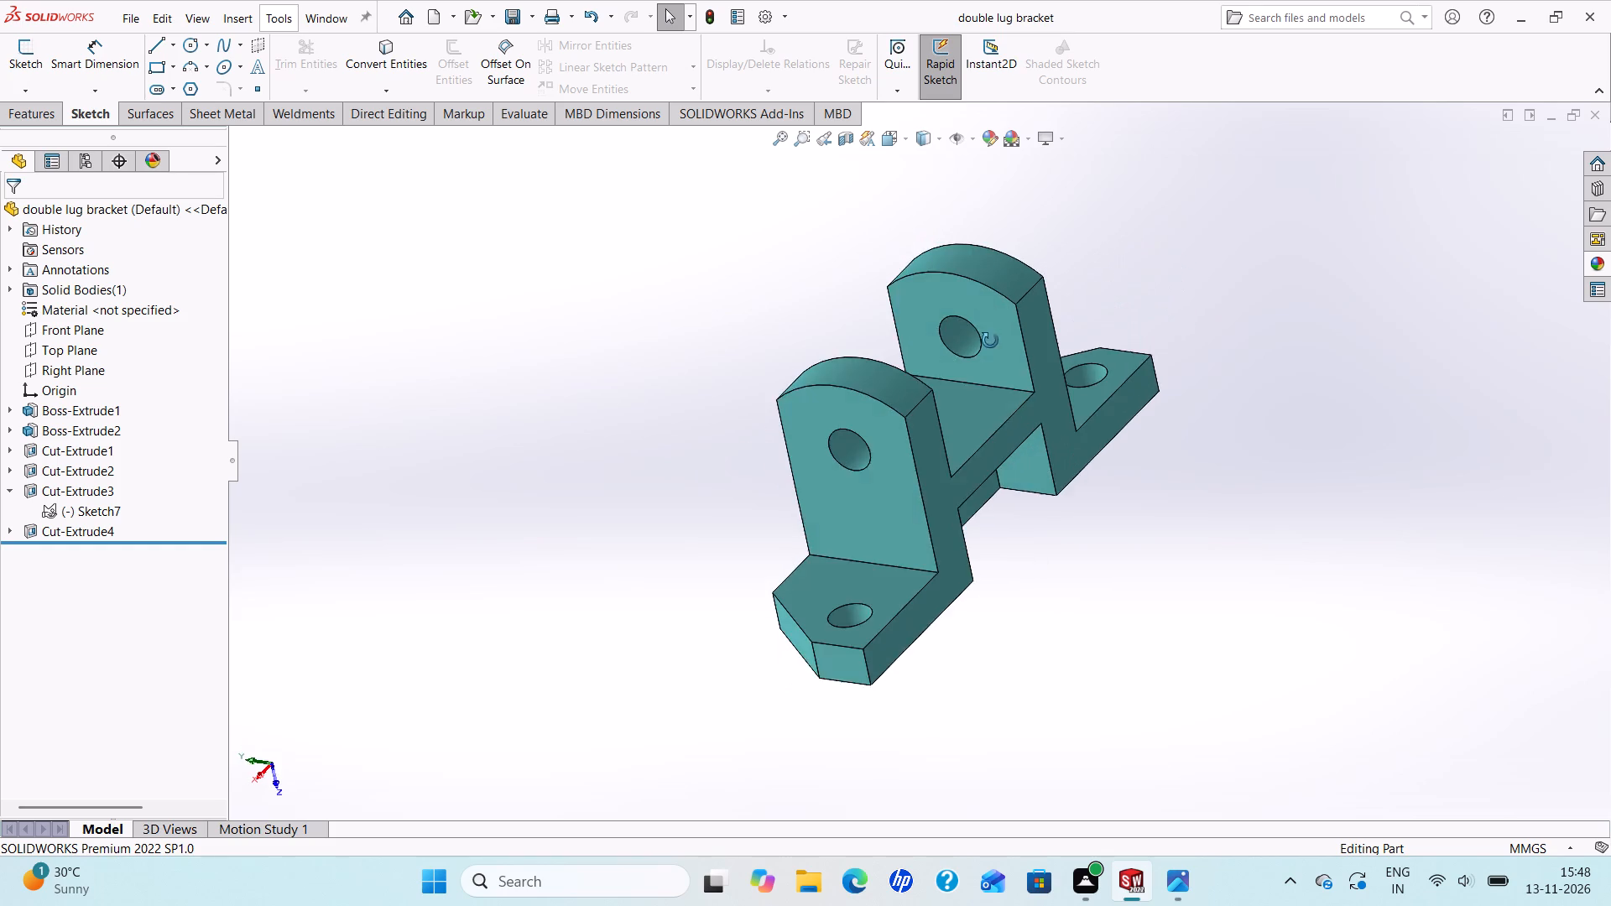
pyautogui.moveTo(990, 341); pyautogui.dragTo(988, 335, button='middle')
pyautogui.scroll(-1, 988, 335)
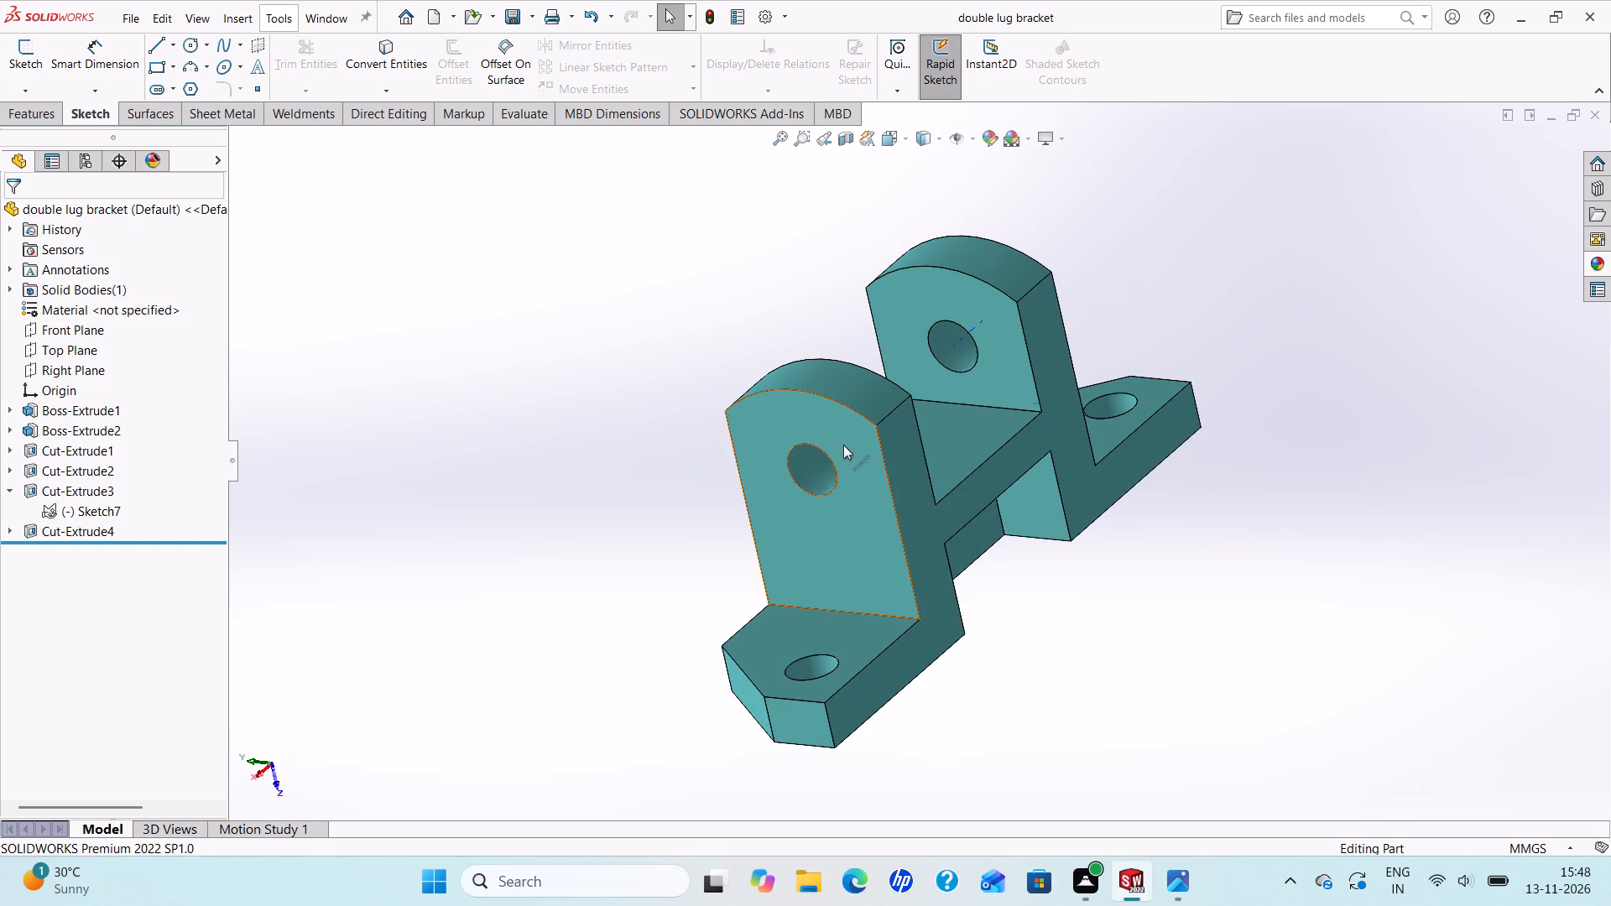
pyautogui.scroll(3, 838, 487)
pyautogui.scroll(-3, 992, 466)
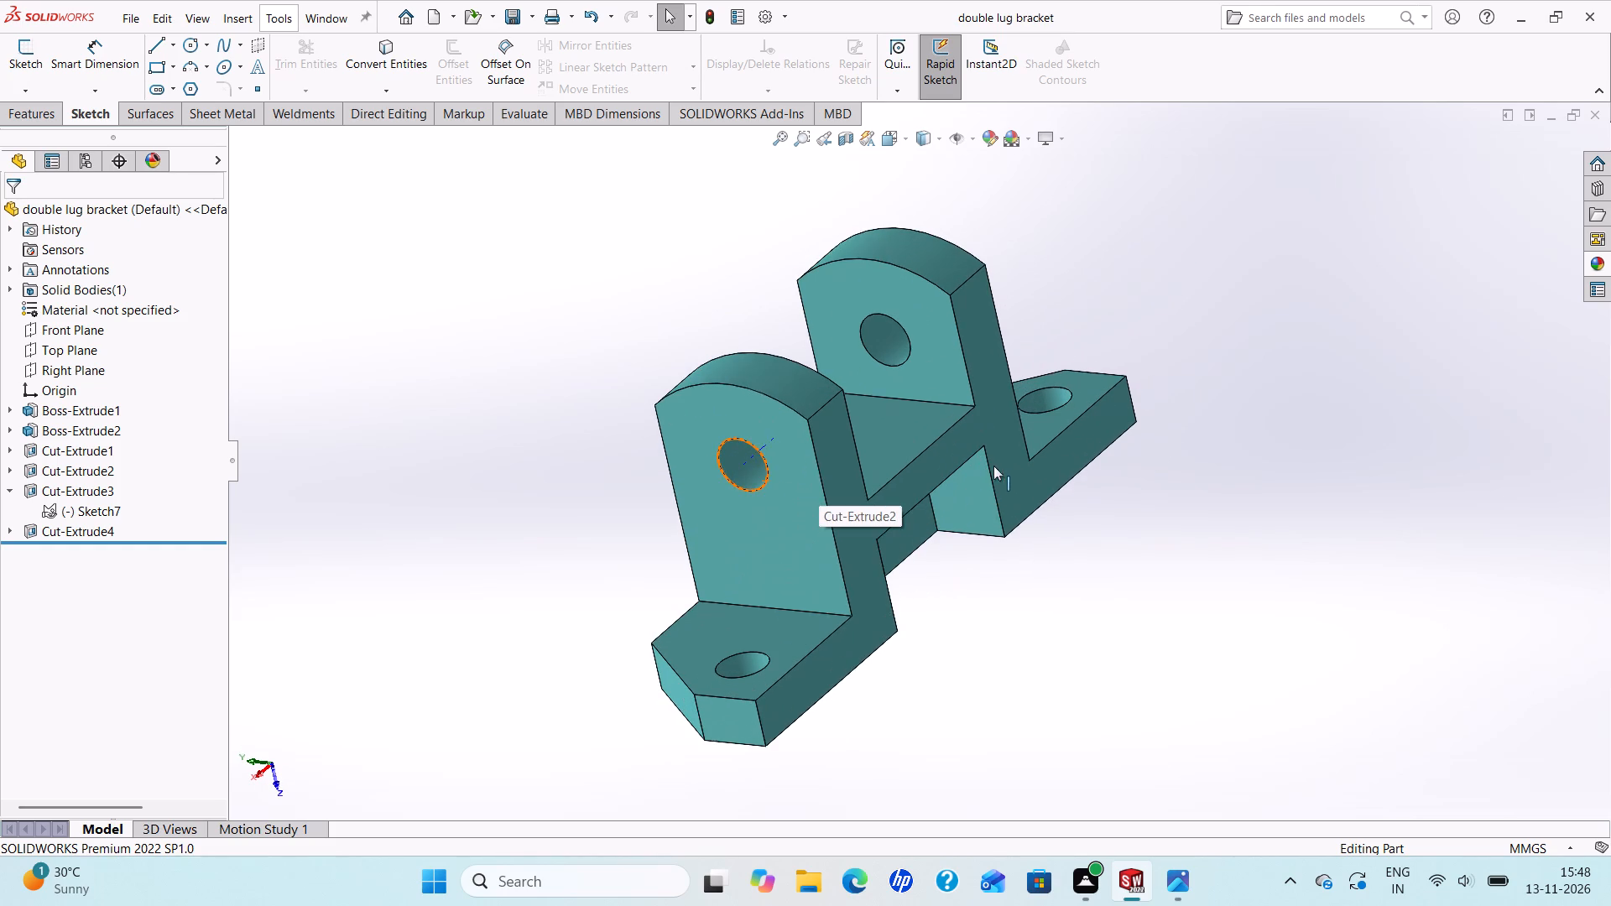
pyautogui.scroll(2, 947, 530)
pyautogui.scroll(-2, 1142, 482)
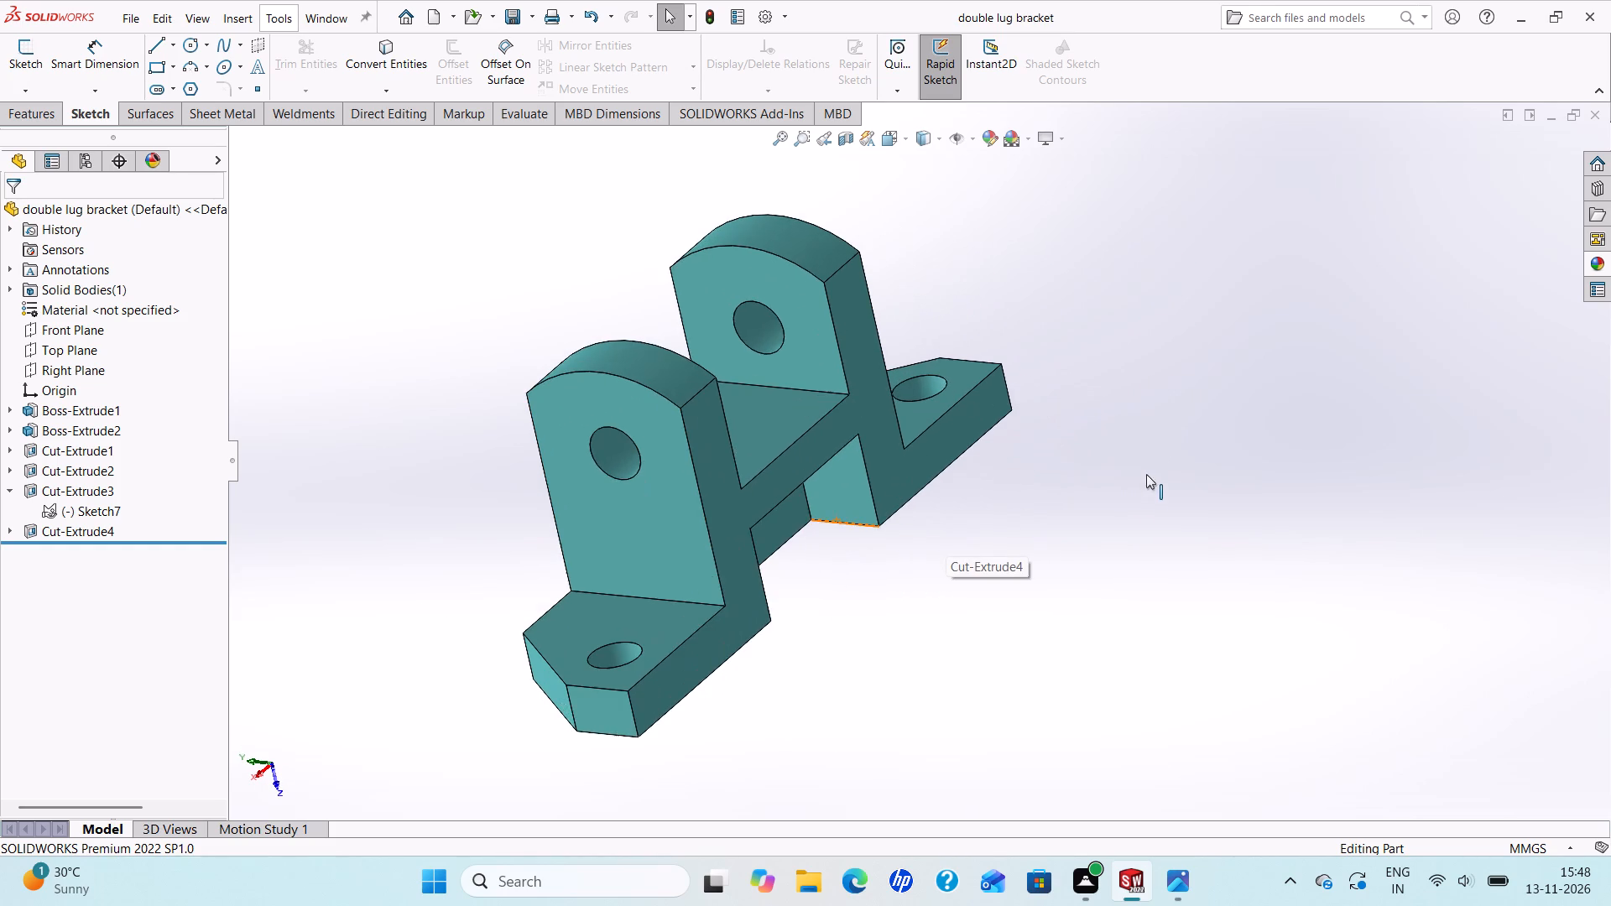
pyautogui.scroll(-1, 837, 519)
pyautogui.scroll(3, 819, 522)
pyautogui.scroll(-3, 805, 523)
pyautogui.scroll(3, 775, 524)
pyautogui.scroll(-3, 748, 540)
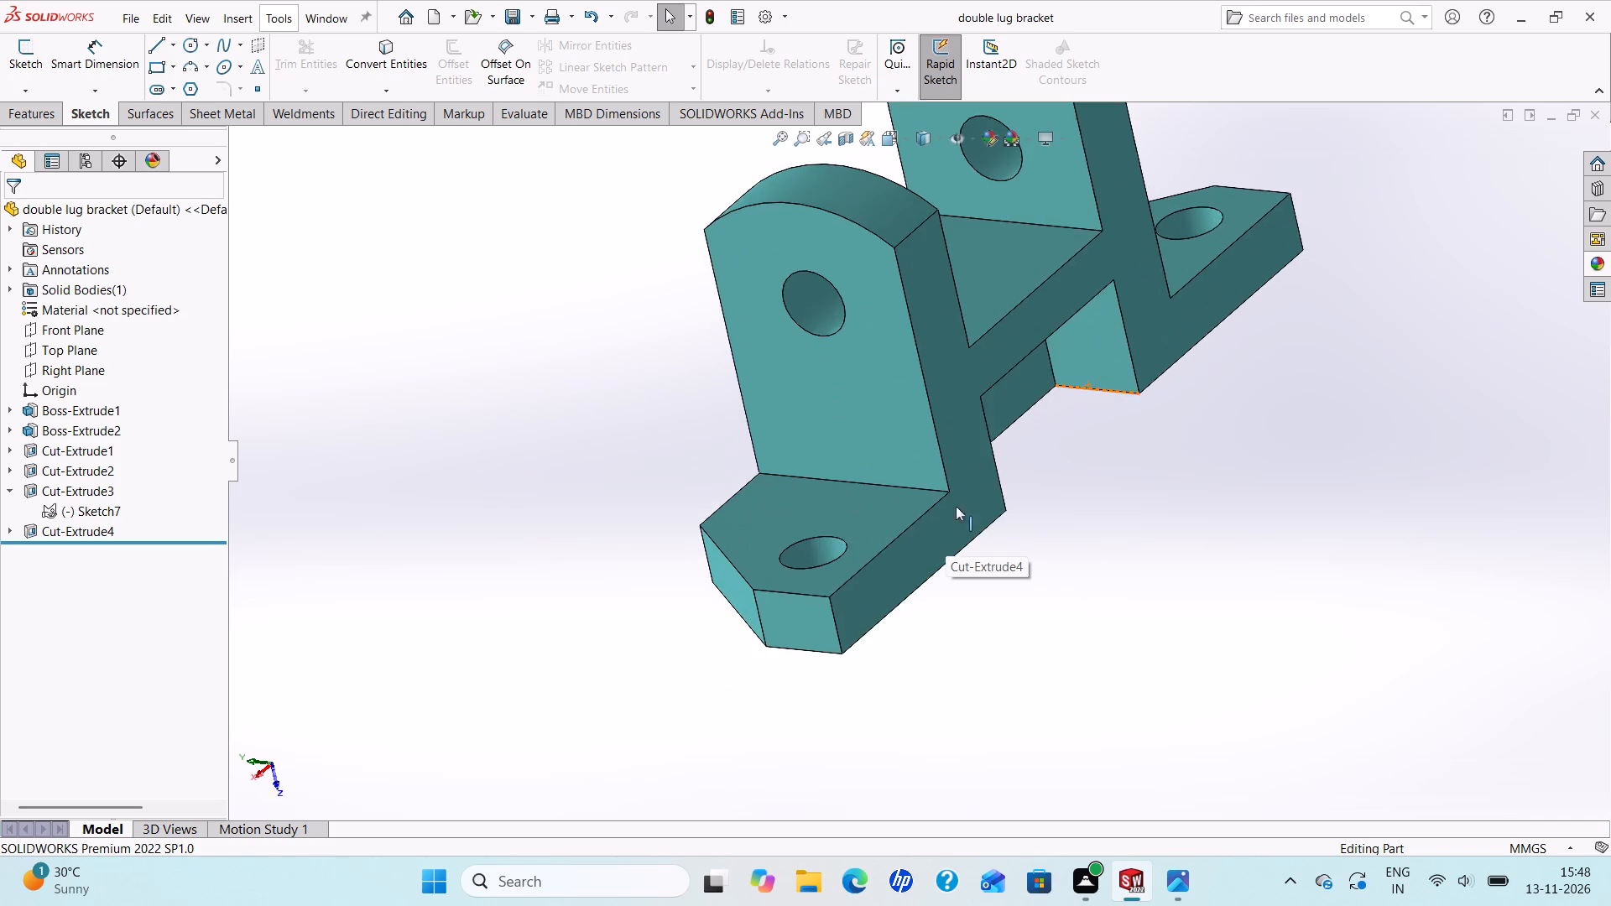
pyautogui.scroll(7, 967, 502)
pyautogui.scroll(-3, 993, 434)
pyautogui.scroll(2, 973, 406)
pyautogui.scroll(-2, 914, 405)
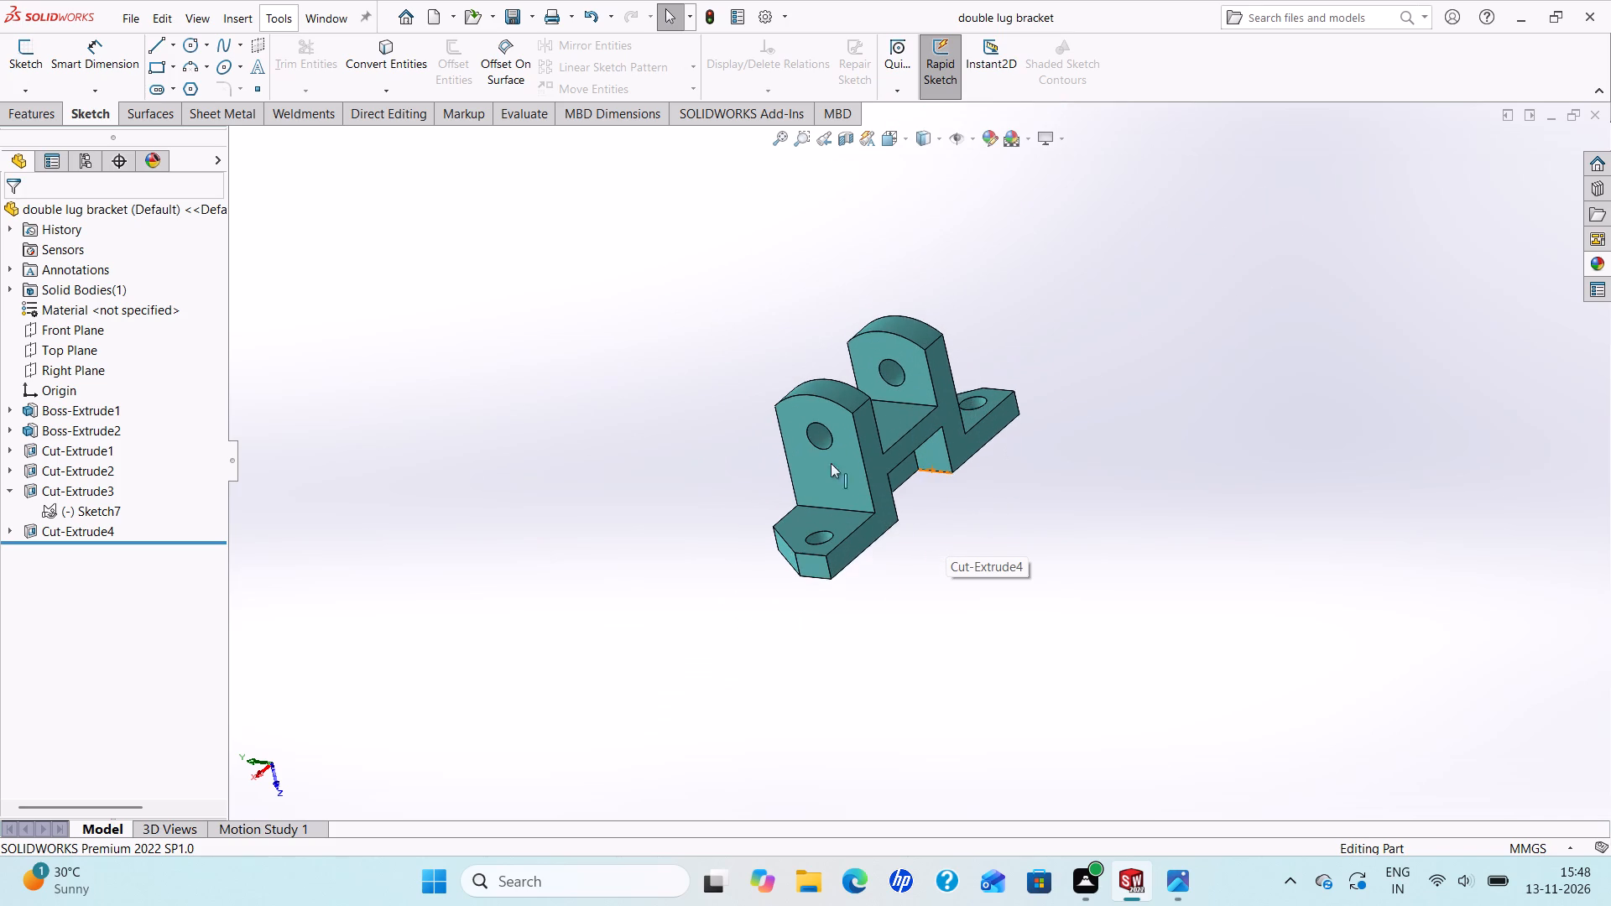
pyautogui.scroll(-2, 821, 476)
# Examine the outer lug face from the end, and the underside recess and base holes with the whole bracket in view.
pyautogui.moveTo(658, 569); pyautogui.dragTo(1102, 428, button='middle')
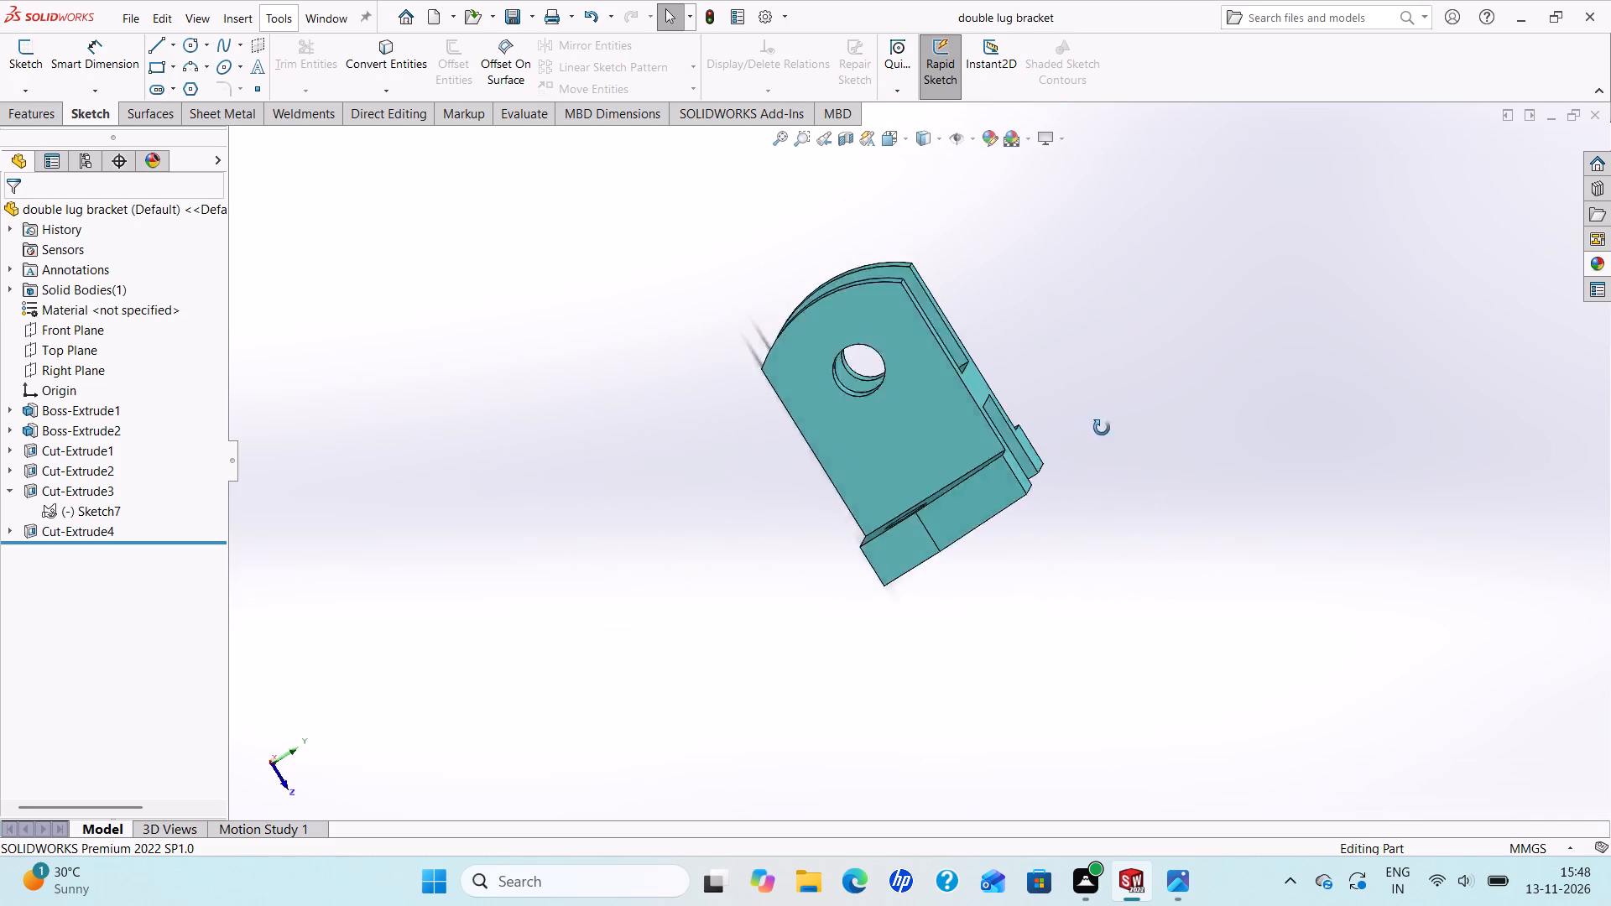
pyautogui.moveTo(1102, 428); pyautogui.dragTo(924, 481, button='middle')
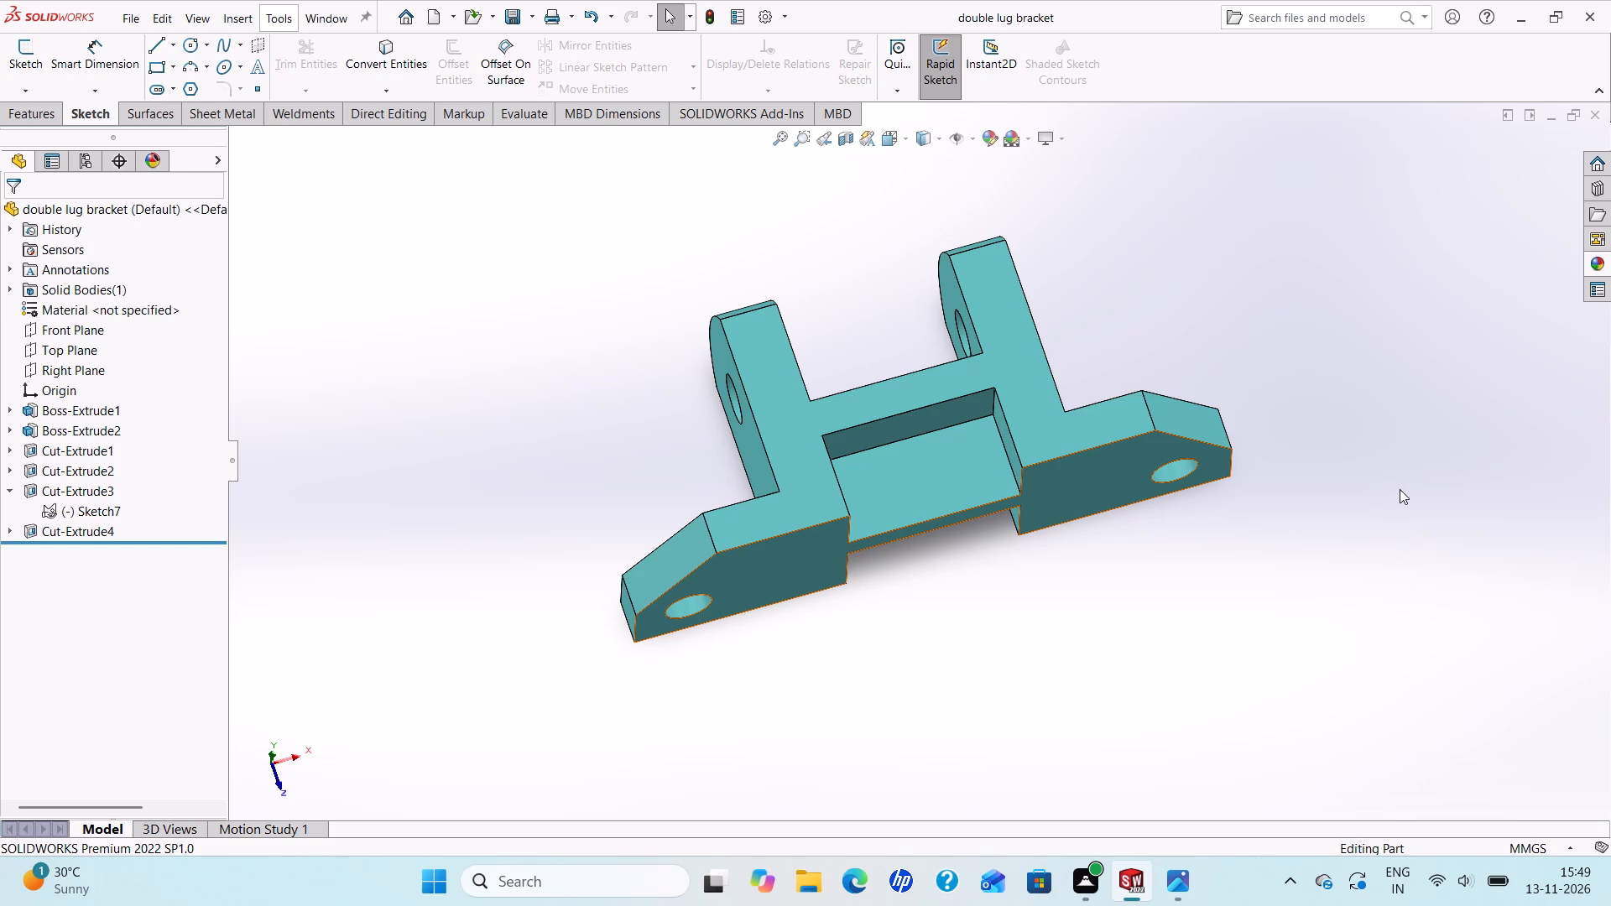
pyautogui.scroll(2, 1479, 453)
pyautogui.scroll(-1, 1610, 394)
pyautogui.scroll(1, 1610, 394)
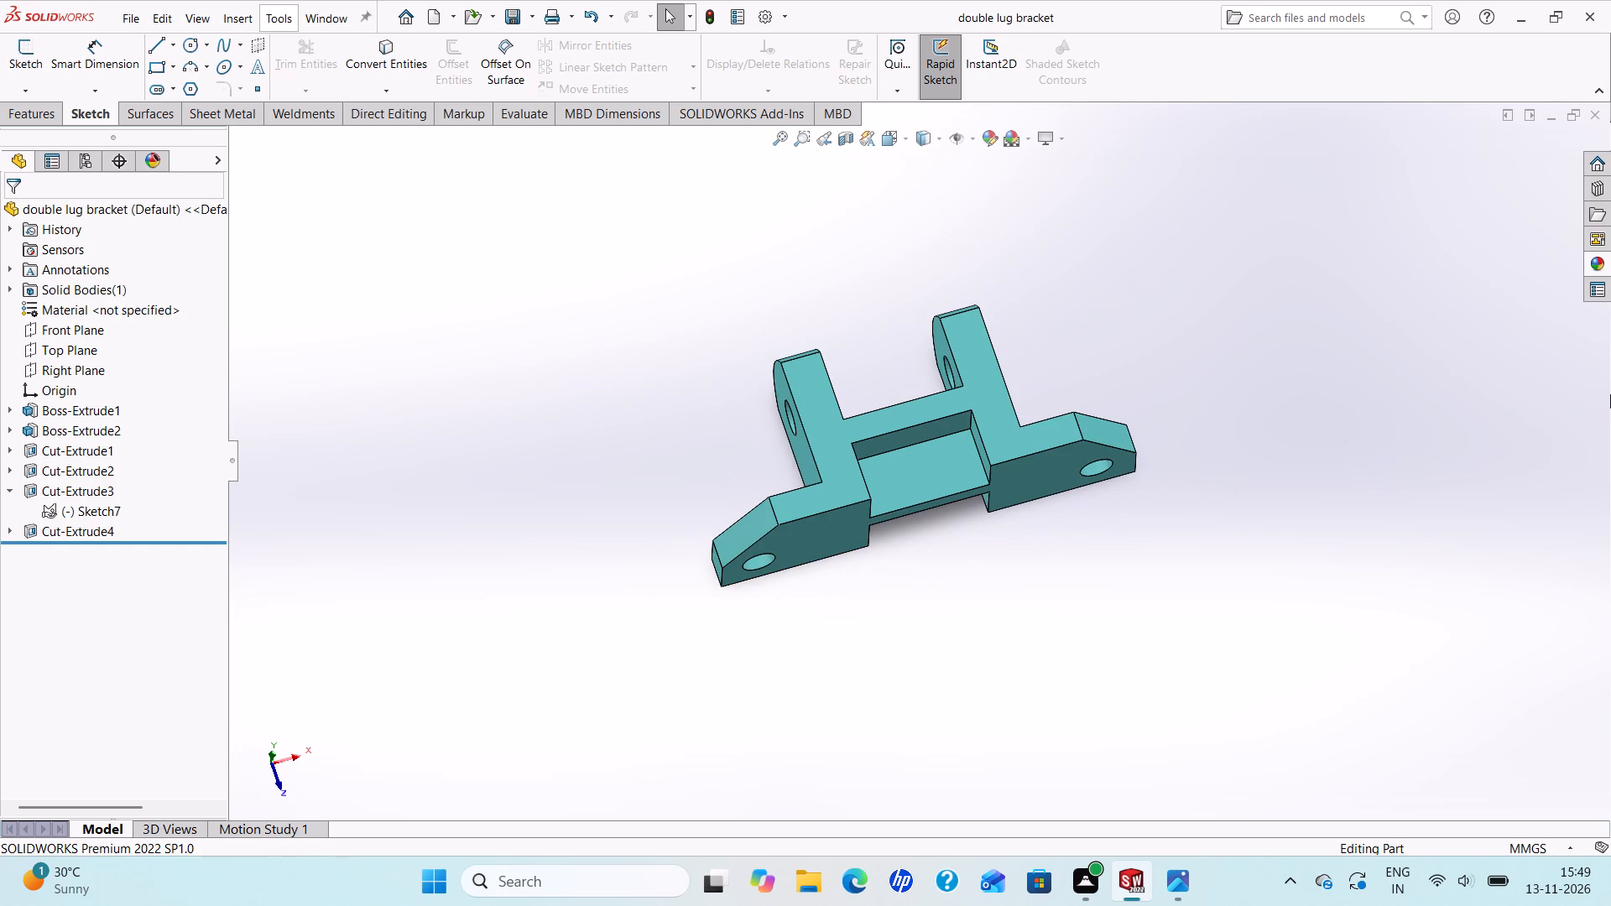
pyautogui.scroll(-2, 1610, 394)
pyautogui.scroll(2, 1602, 403)
pyautogui.scroll(-2, 1610, 389)
pyautogui.scroll(4, 1610, 393)
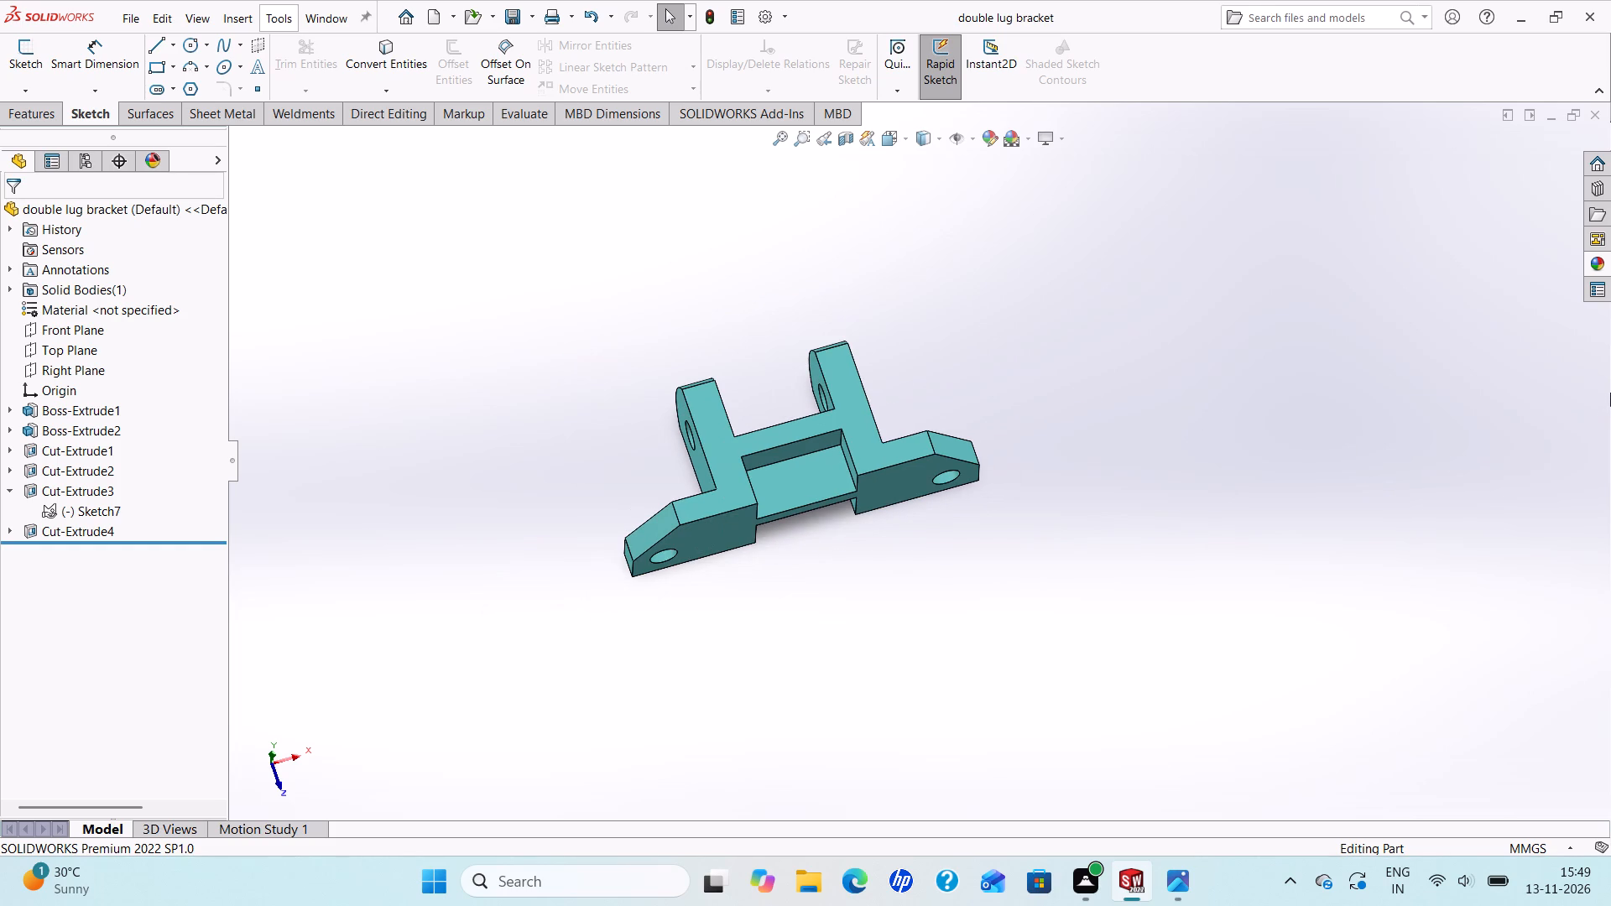
pyautogui.scroll(-5, 1610, 394)
pyautogui.scroll(2, 1608, 352)
pyautogui.scroll(-2, 1610, 223)
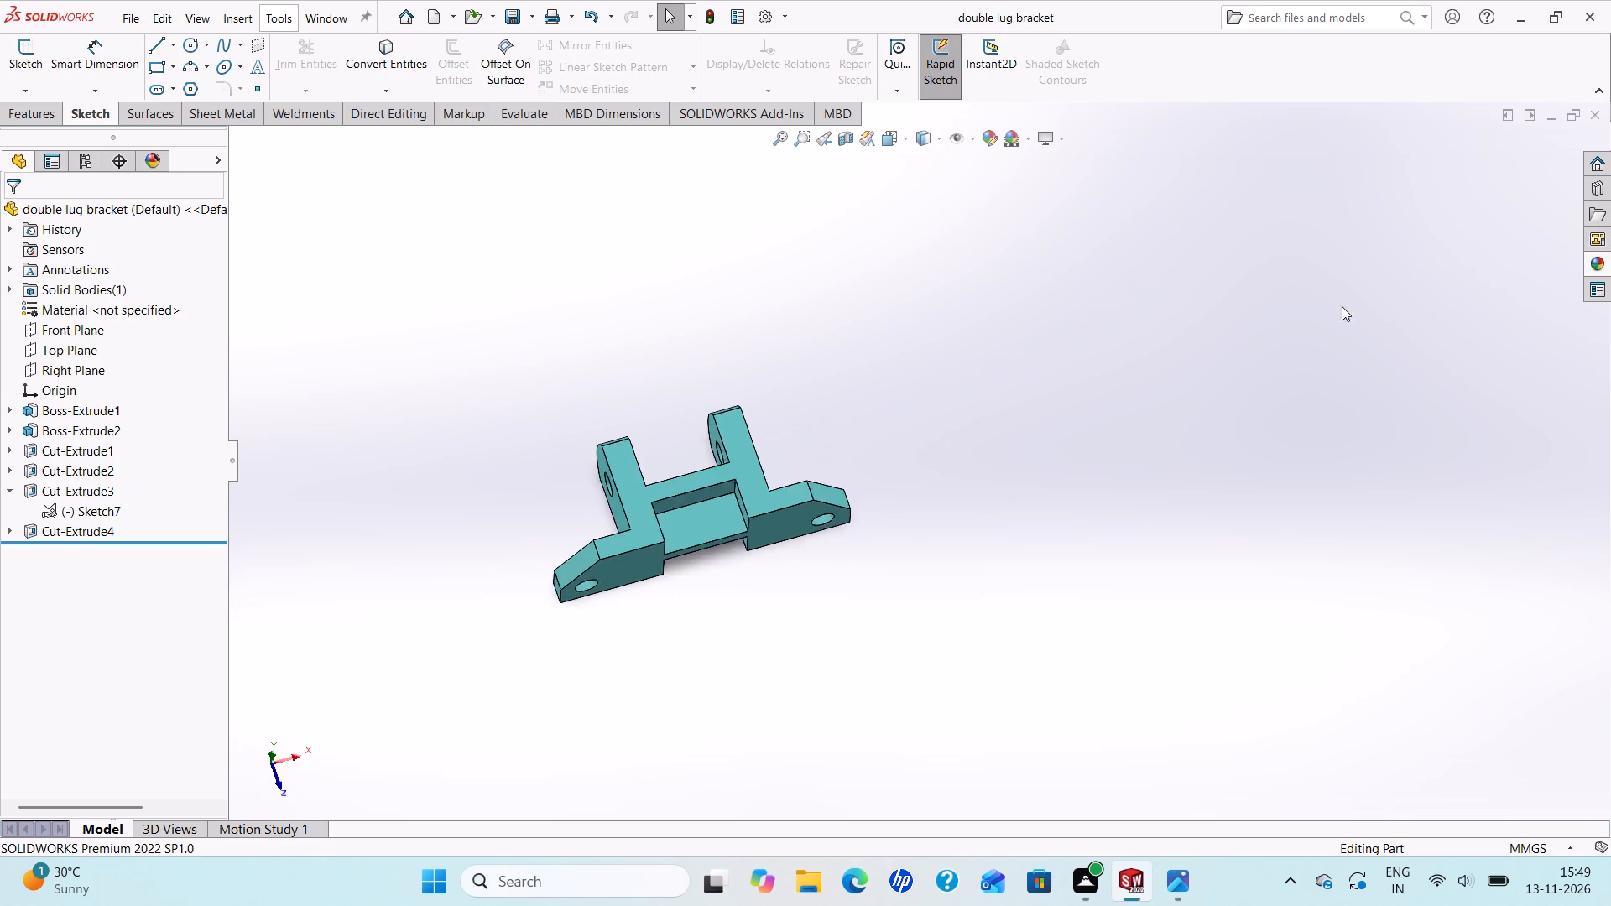
pyautogui.scroll(-1, 1342, 306)
pyautogui.scroll(2, 677, 511)
pyautogui.scroll(-3, 677, 511)
pyautogui.scroll(3, 696, 517)
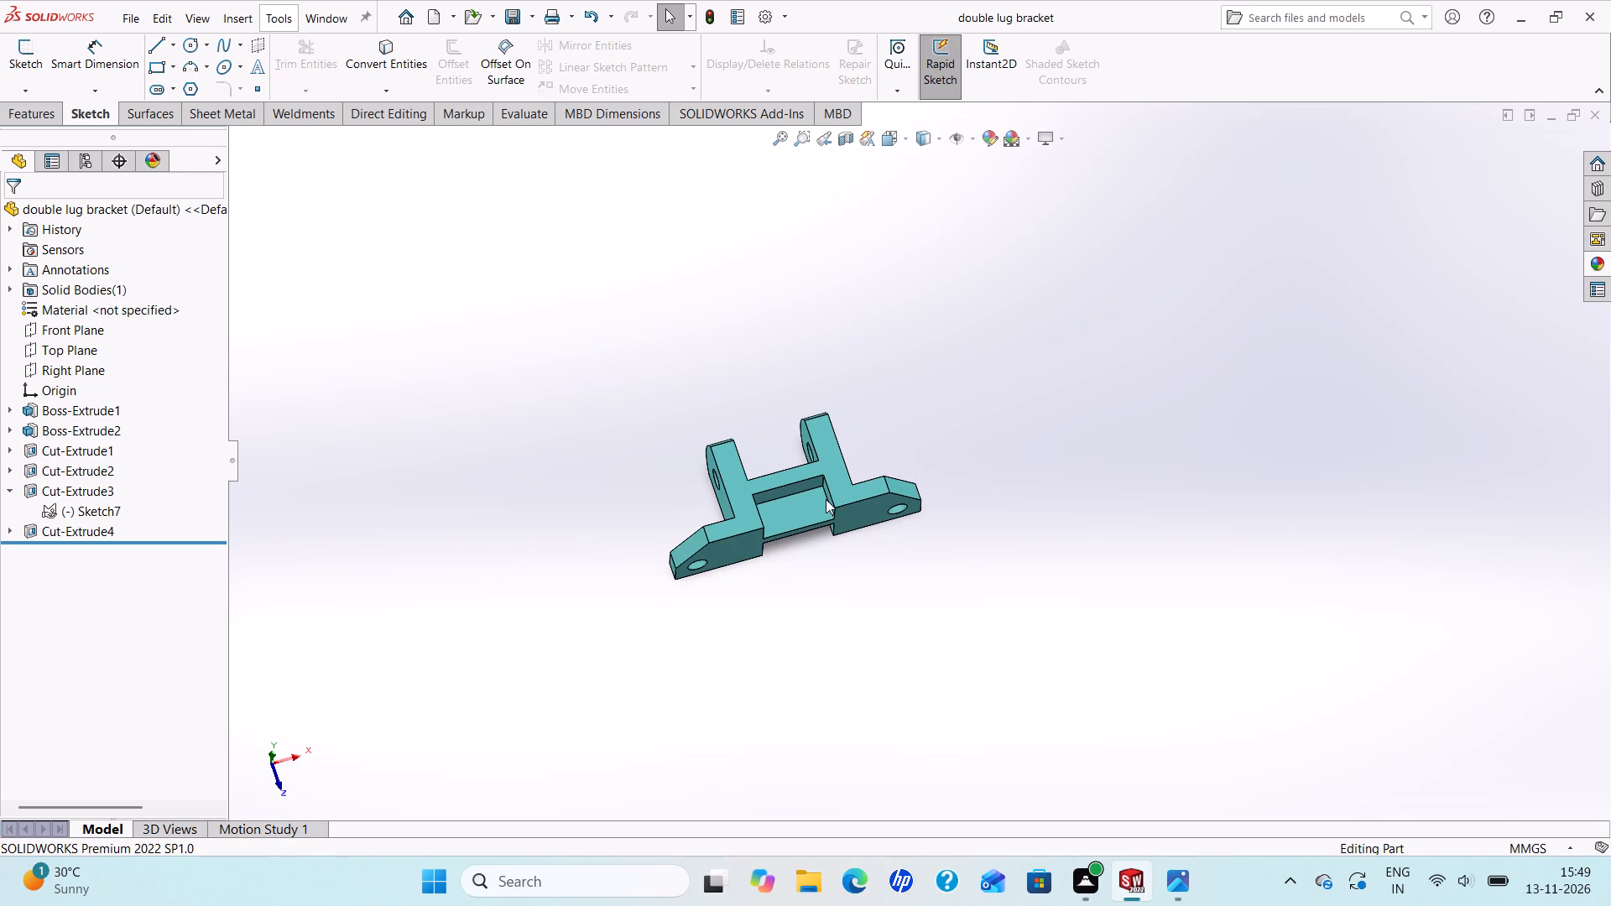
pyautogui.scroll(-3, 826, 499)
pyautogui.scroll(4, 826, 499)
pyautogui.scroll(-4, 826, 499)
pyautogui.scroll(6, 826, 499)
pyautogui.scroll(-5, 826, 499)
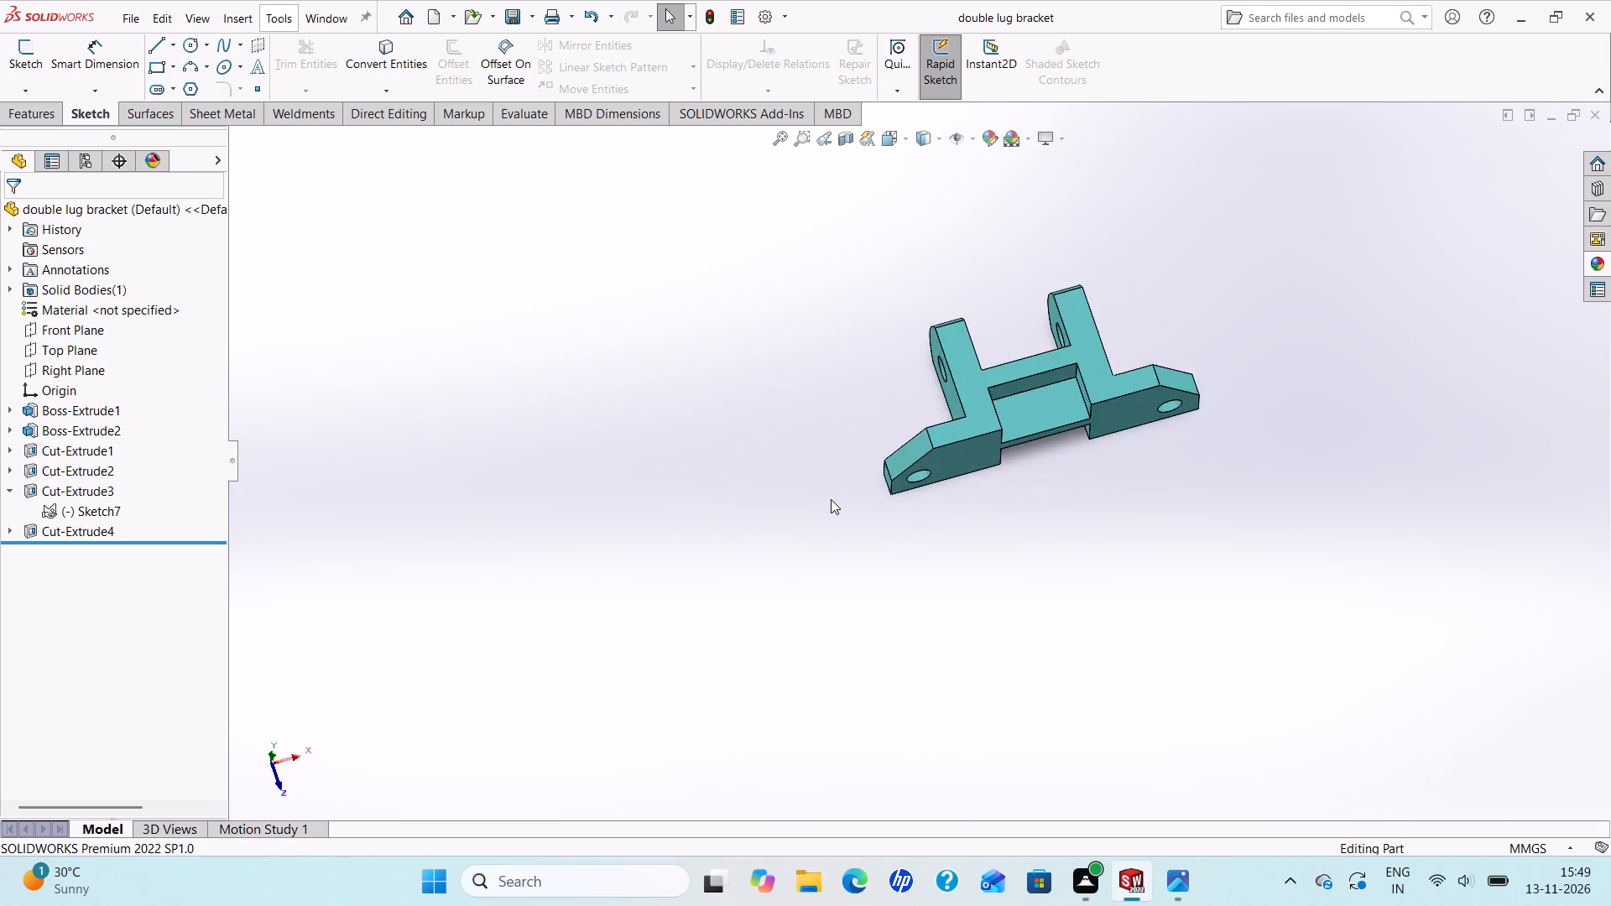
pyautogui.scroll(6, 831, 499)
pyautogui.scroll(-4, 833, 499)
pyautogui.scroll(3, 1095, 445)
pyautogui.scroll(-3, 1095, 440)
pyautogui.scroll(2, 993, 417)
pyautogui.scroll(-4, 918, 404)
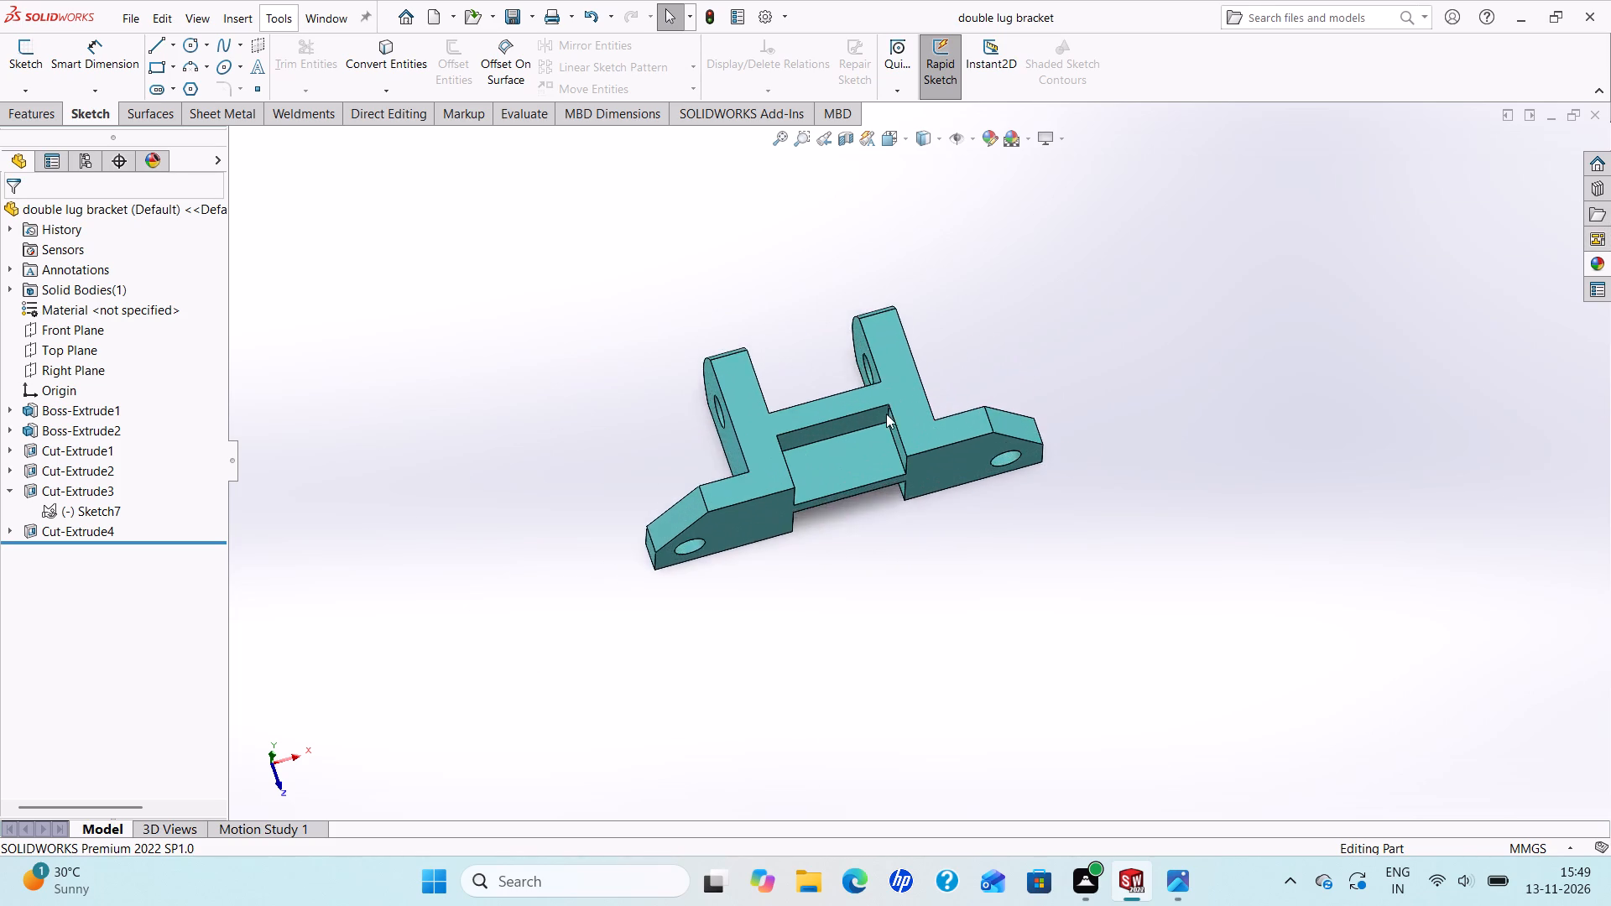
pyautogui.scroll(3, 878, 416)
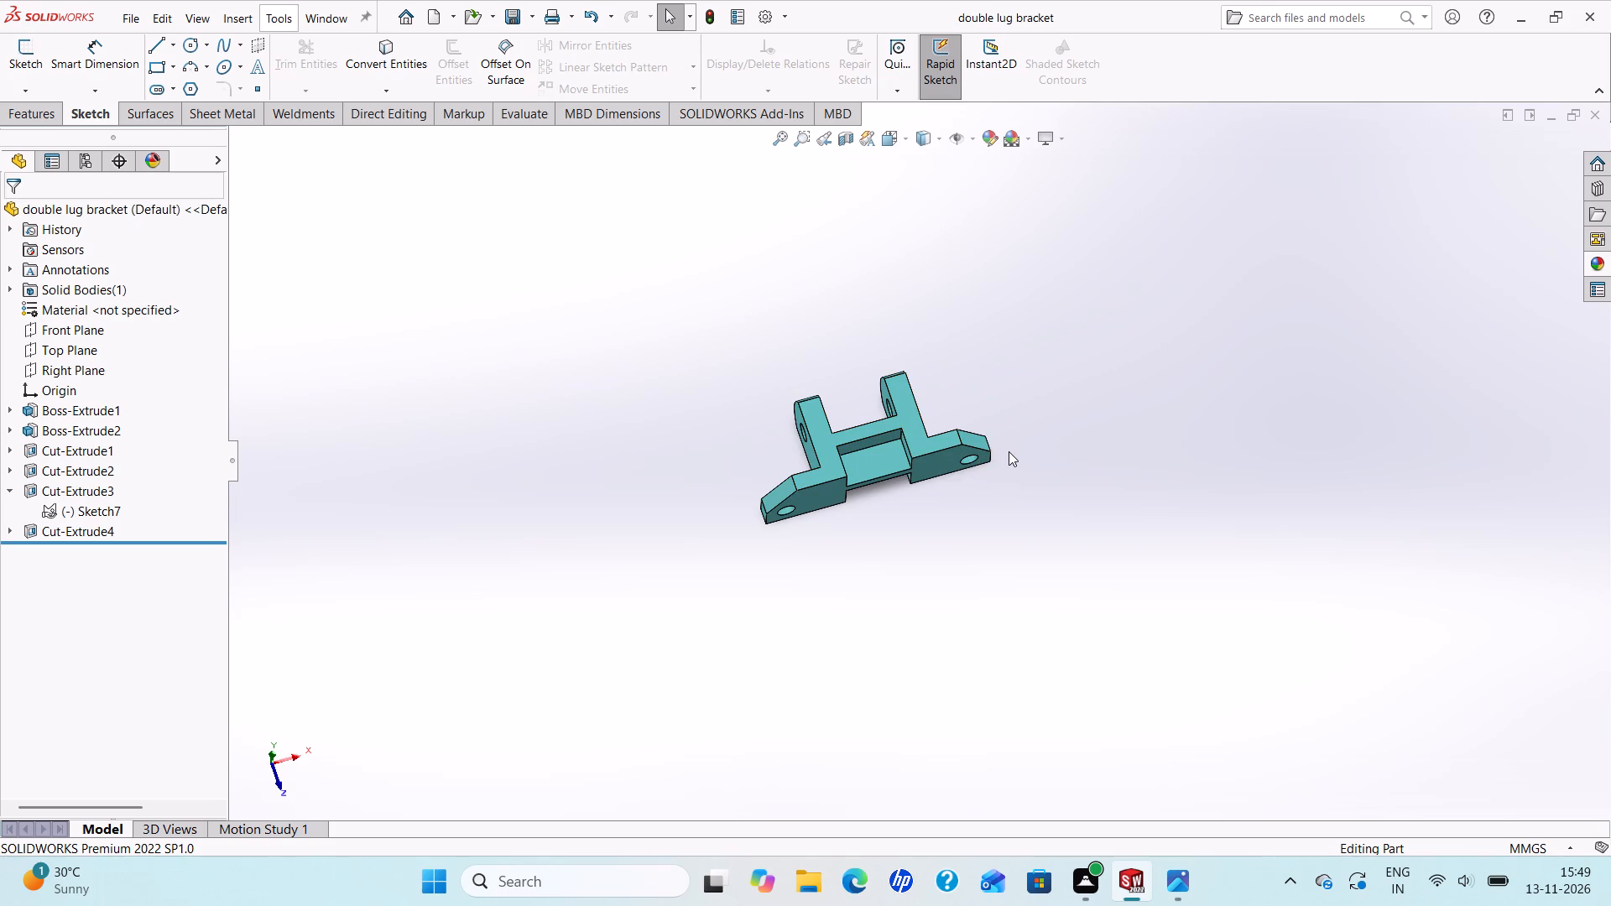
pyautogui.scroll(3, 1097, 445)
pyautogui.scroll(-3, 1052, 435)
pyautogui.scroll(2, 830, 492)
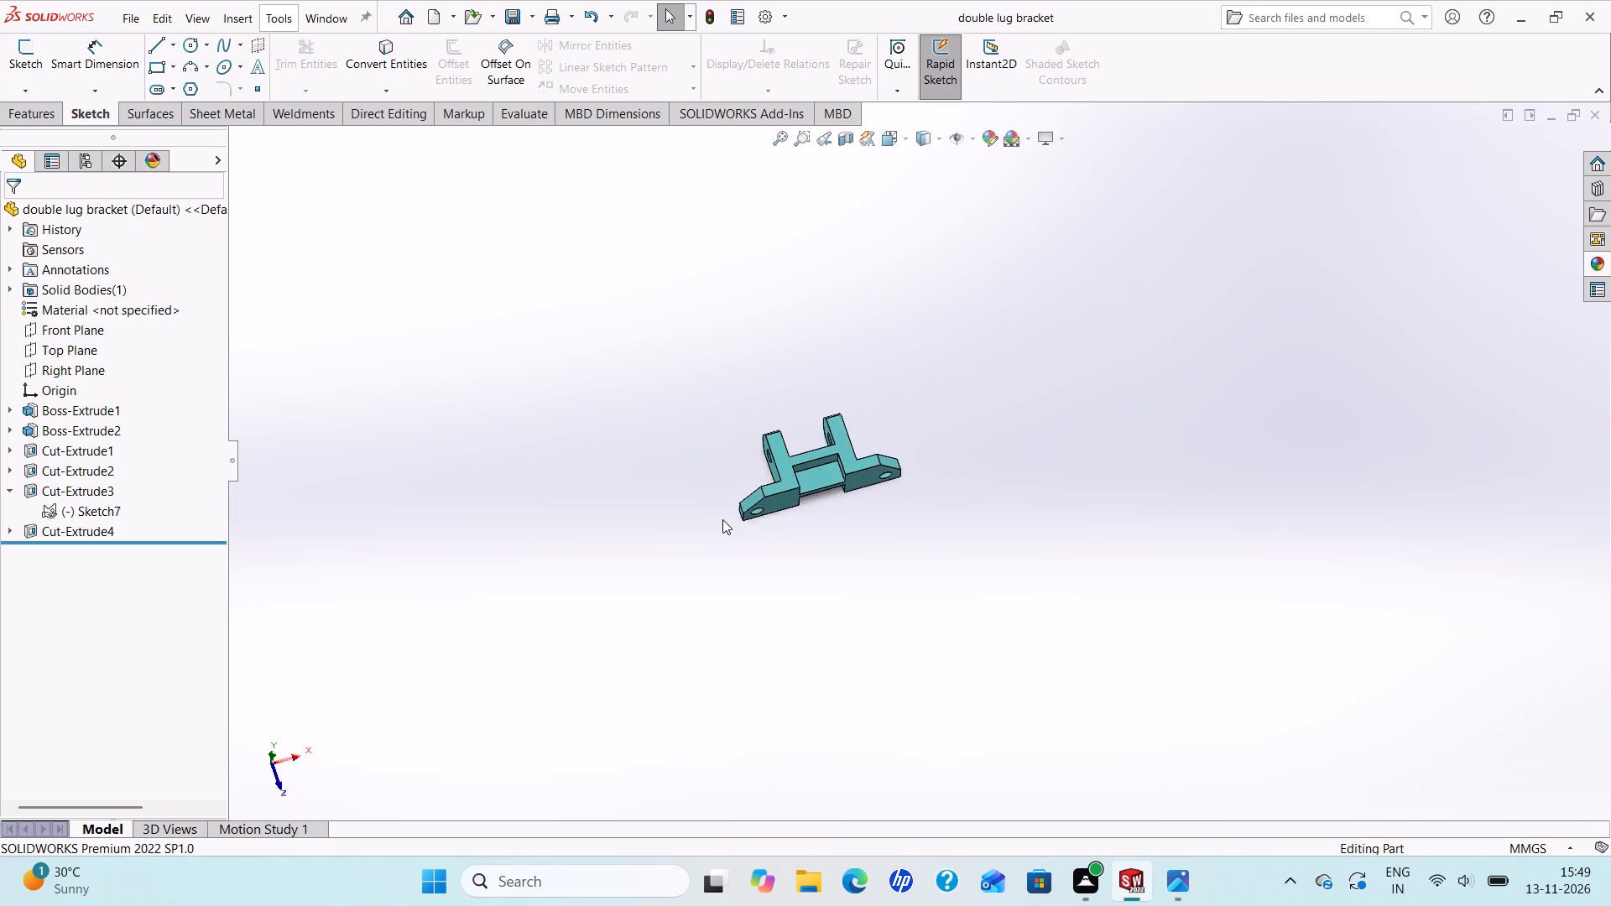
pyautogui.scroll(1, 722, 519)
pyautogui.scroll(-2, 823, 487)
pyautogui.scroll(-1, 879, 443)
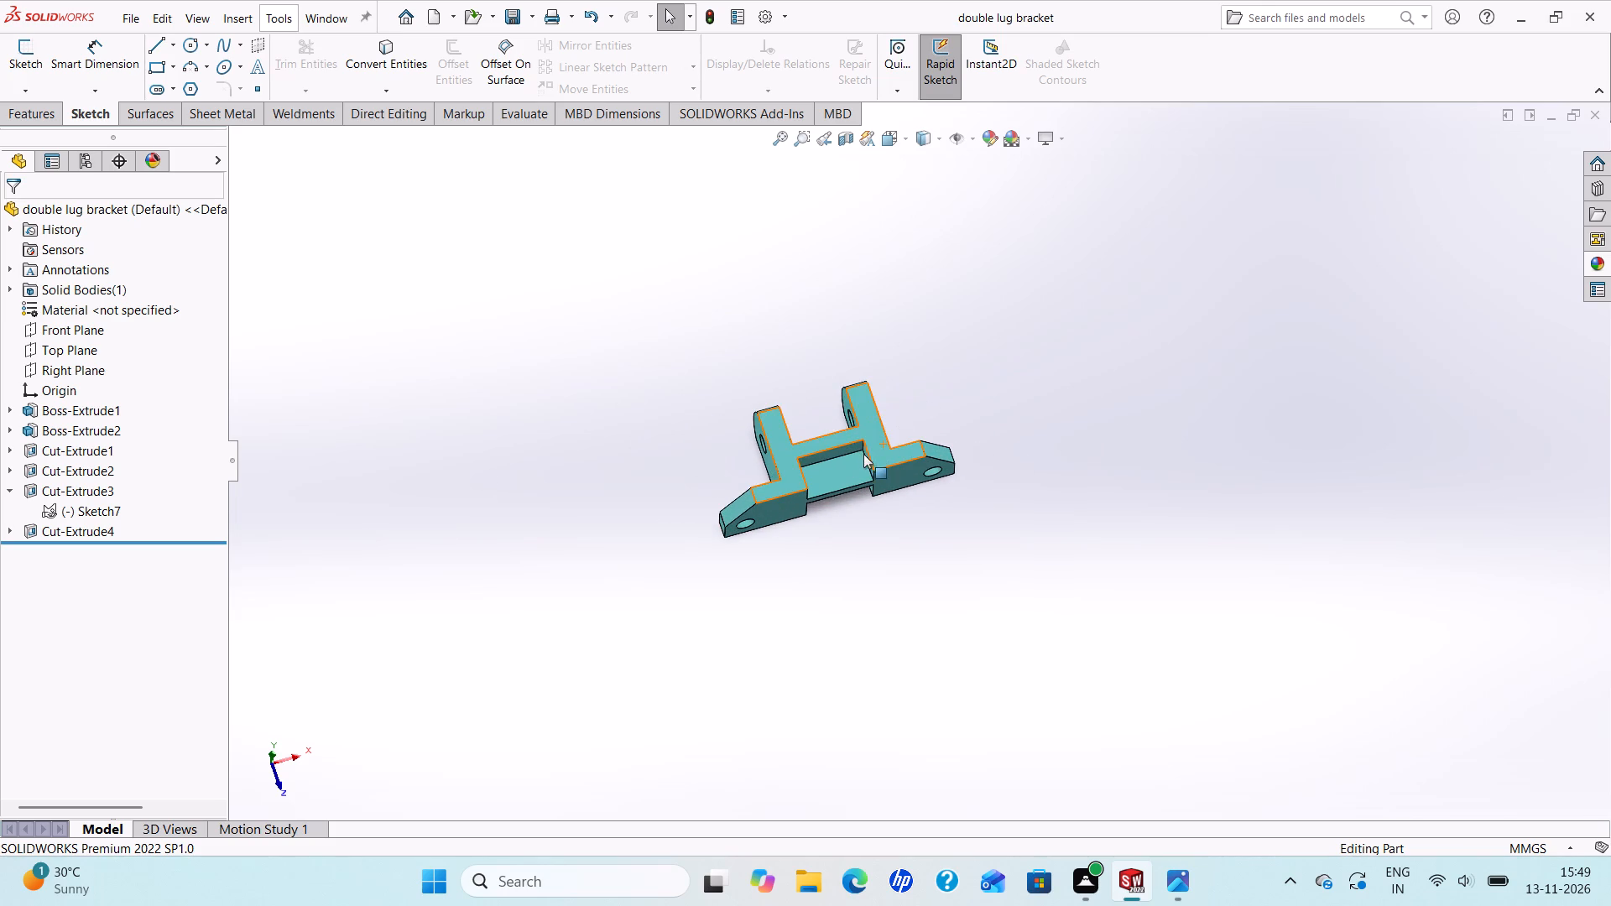
# Examine the bracket from its end and from the opposite oblique side, covering both rounded lugs, their holes and the central recess.
pyautogui.moveTo(863, 454); pyautogui.dragTo(704, 439, button='middle')
pyautogui.scroll(-3, 808, 443)
pyautogui.scroll(-1, 917, 456)
pyautogui.moveTo(885, 481); pyautogui.dragTo(858, 466, button='middle')
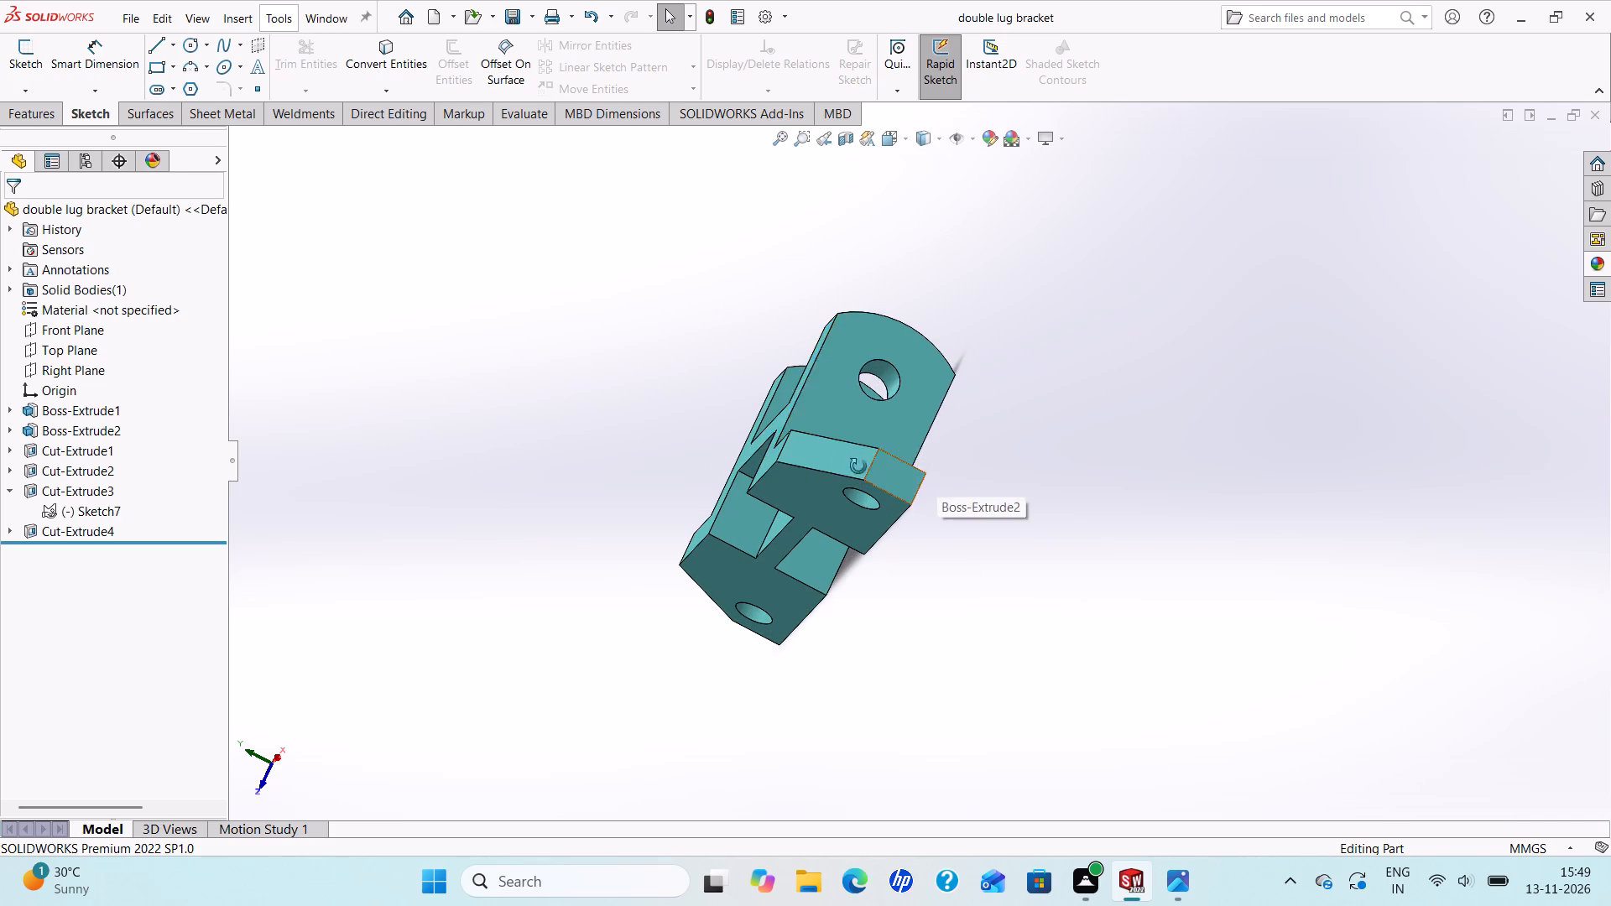
pyautogui.moveTo(858, 466); pyautogui.dragTo(753, 441, button='middle')
pyautogui.scroll(-3, 863, 474)
pyautogui.scroll(3, 887, 470)
pyautogui.scroll(-2, 776, 493)
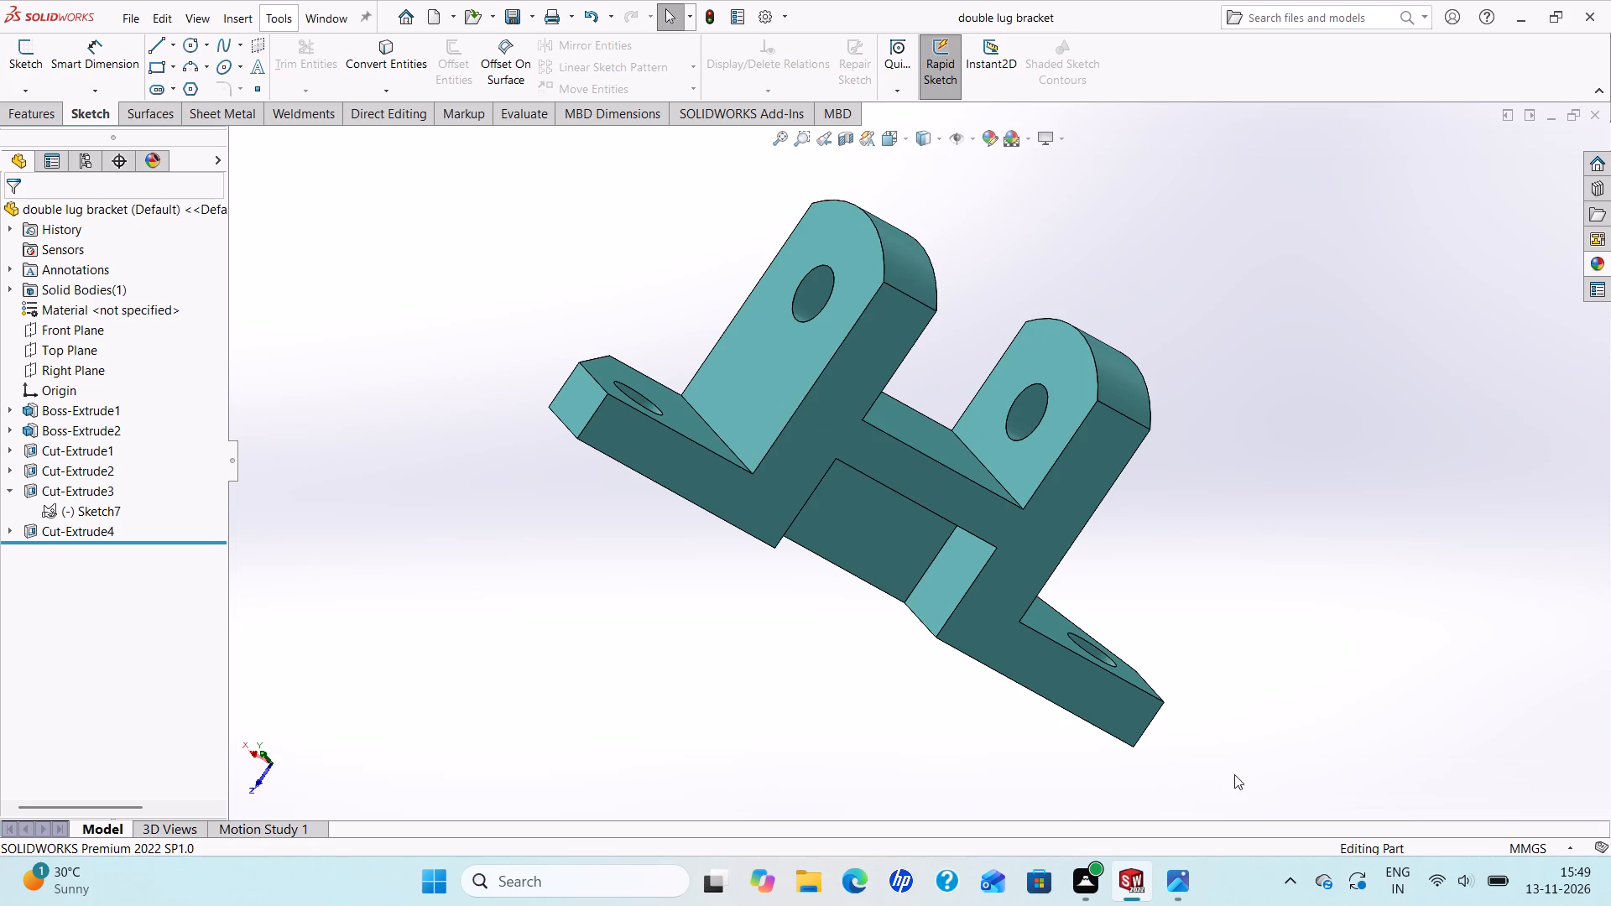
pyautogui.scroll(-3, 873, 489)
pyautogui.scroll(4, 907, 509)
# Examine the bracket at an oblique angle showing the central recess, chamfered base ends, base holes and inner lug edges.
pyautogui.moveTo(979, 523); pyautogui.dragTo(913, 500, button='middle')
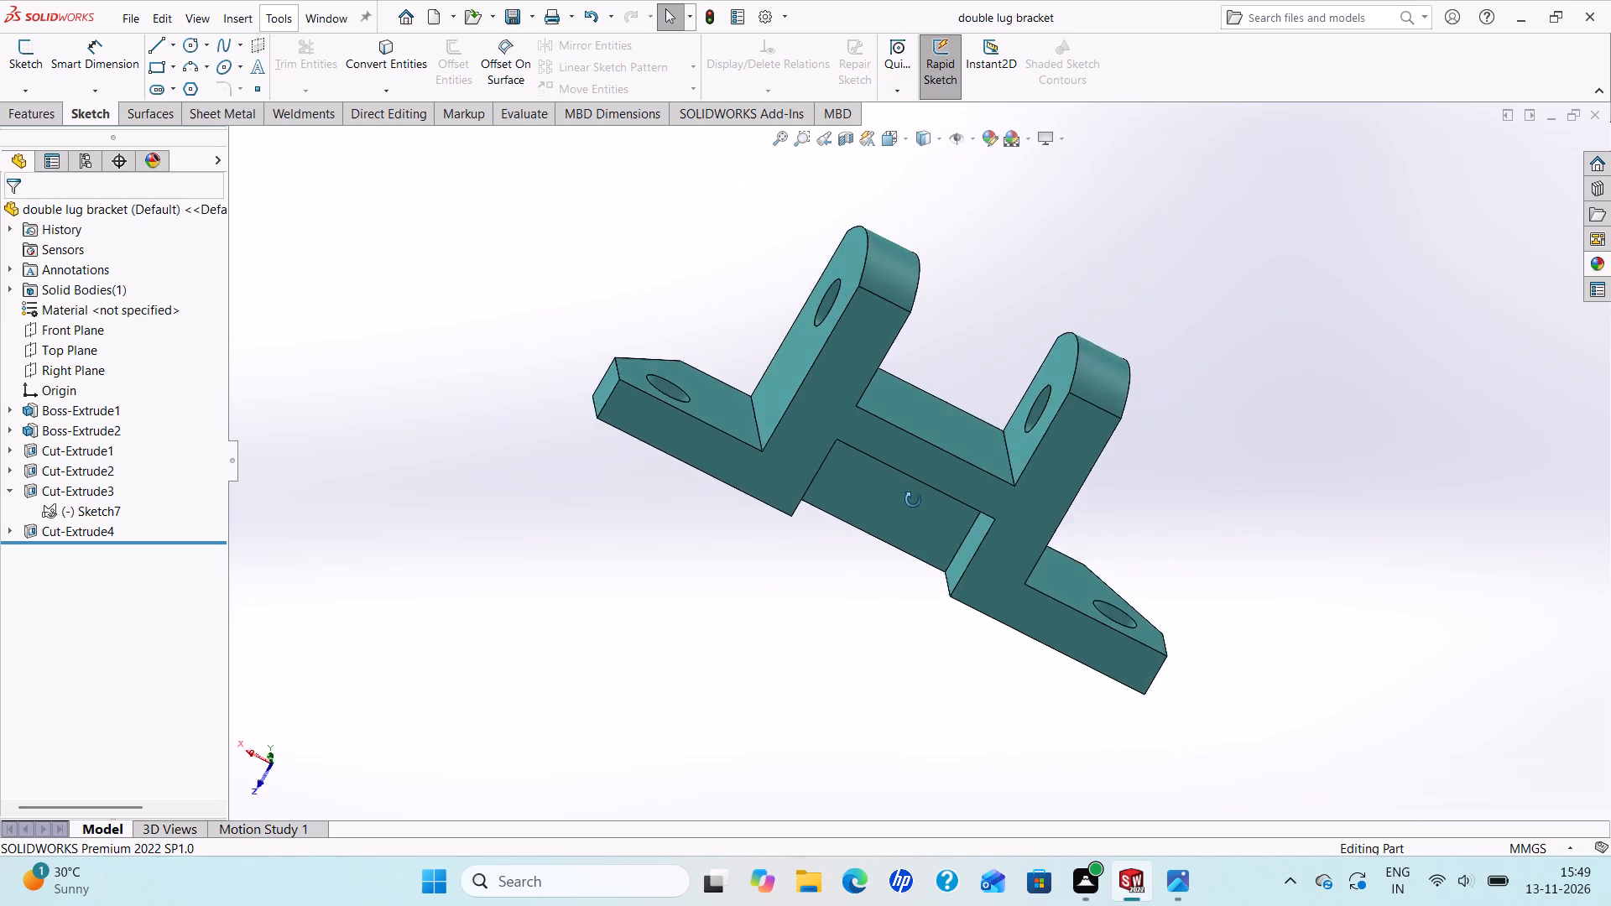
pyautogui.moveTo(913, 500); pyautogui.dragTo(554, 458, button='middle')
pyautogui.scroll(1, 904, 452)
pyautogui.scroll(-3, 910, 451)
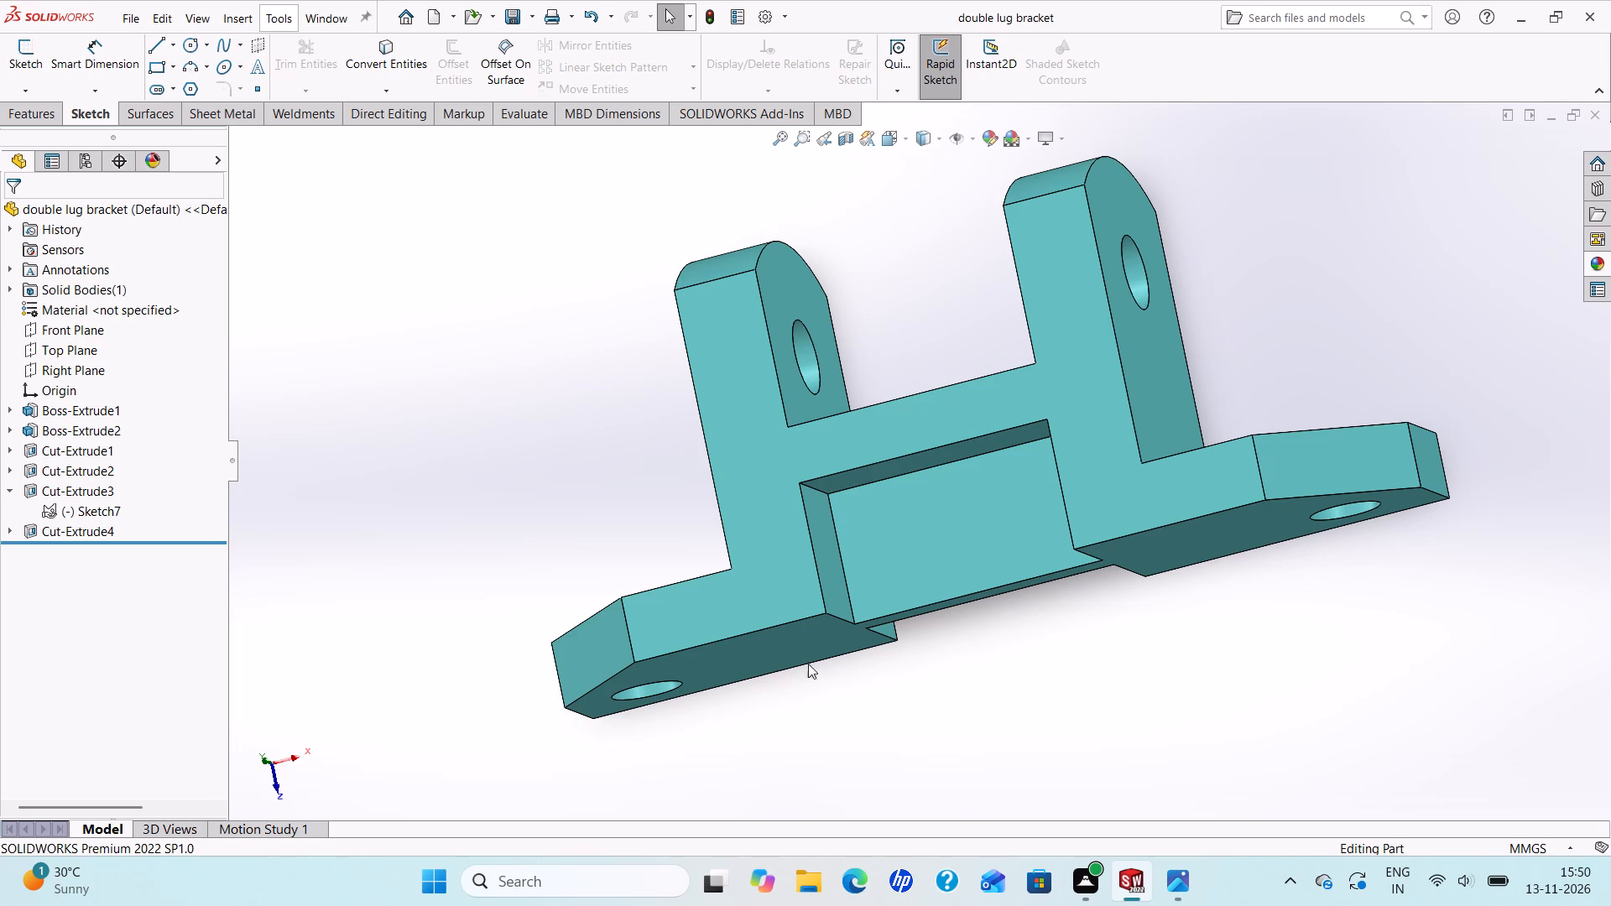
pyautogui.scroll(-2, 904, 551)
pyautogui.scroll(4, 900, 548)
pyautogui.scroll(-1, 1061, 436)
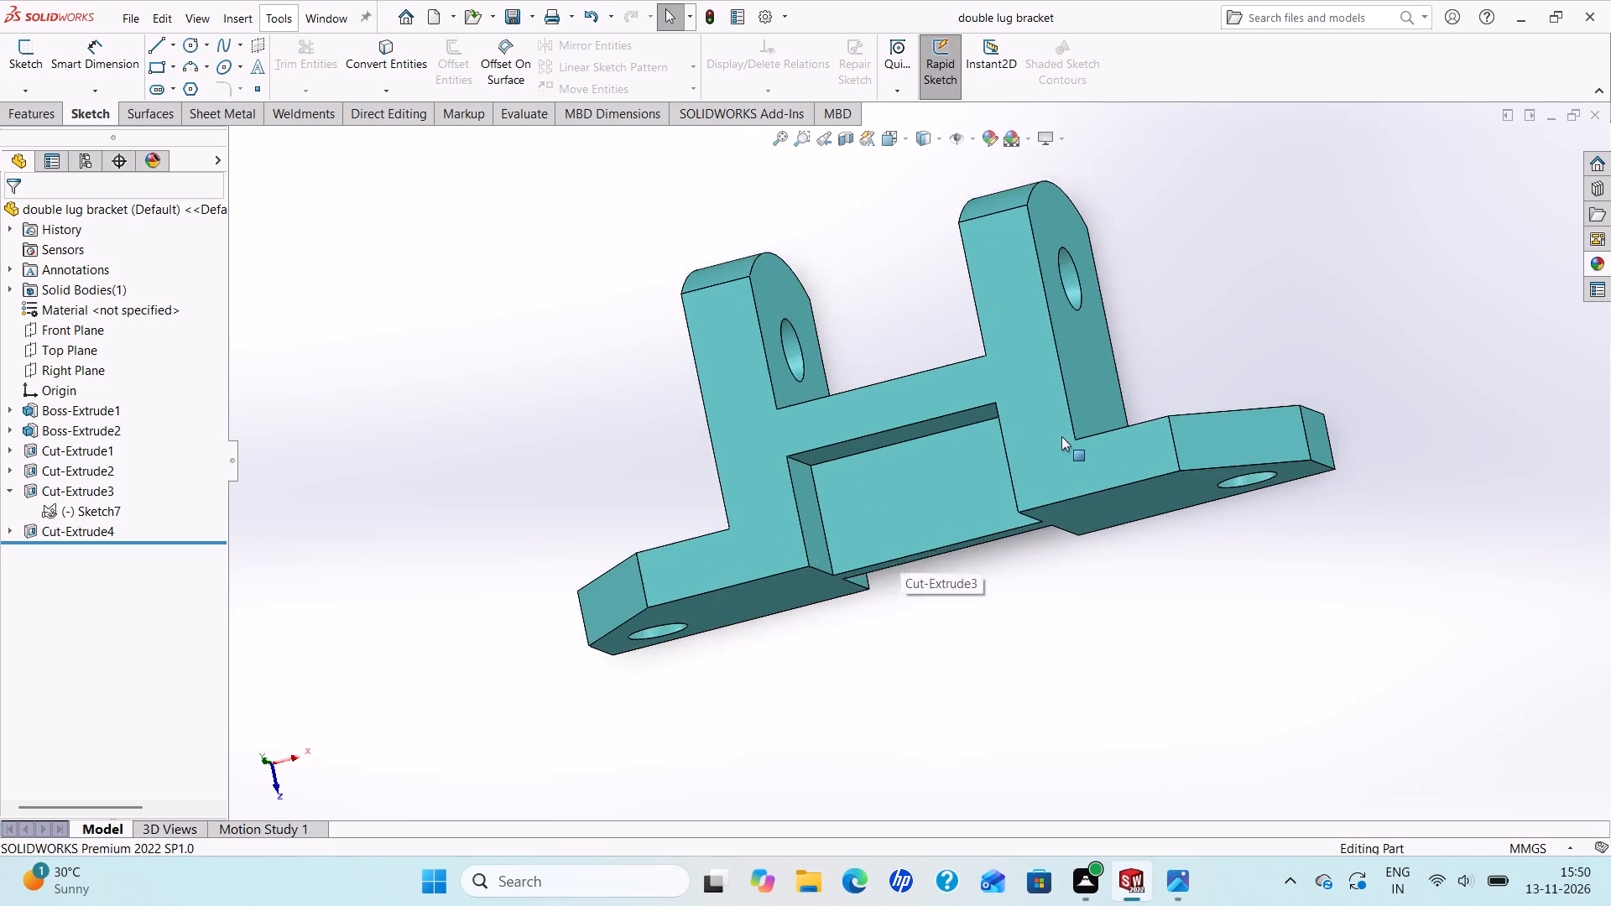
pyautogui.scroll(-1, 1061, 436)
pyautogui.scroll(4, 1053, 441)
pyautogui.scroll(-3, 1016, 341)
# Examine the flat lug faces and their holes close up, and the whole bracket from its recessed long side and underside.
pyautogui.moveTo(979, 464); pyautogui.dragTo(936, 523, button='middle')
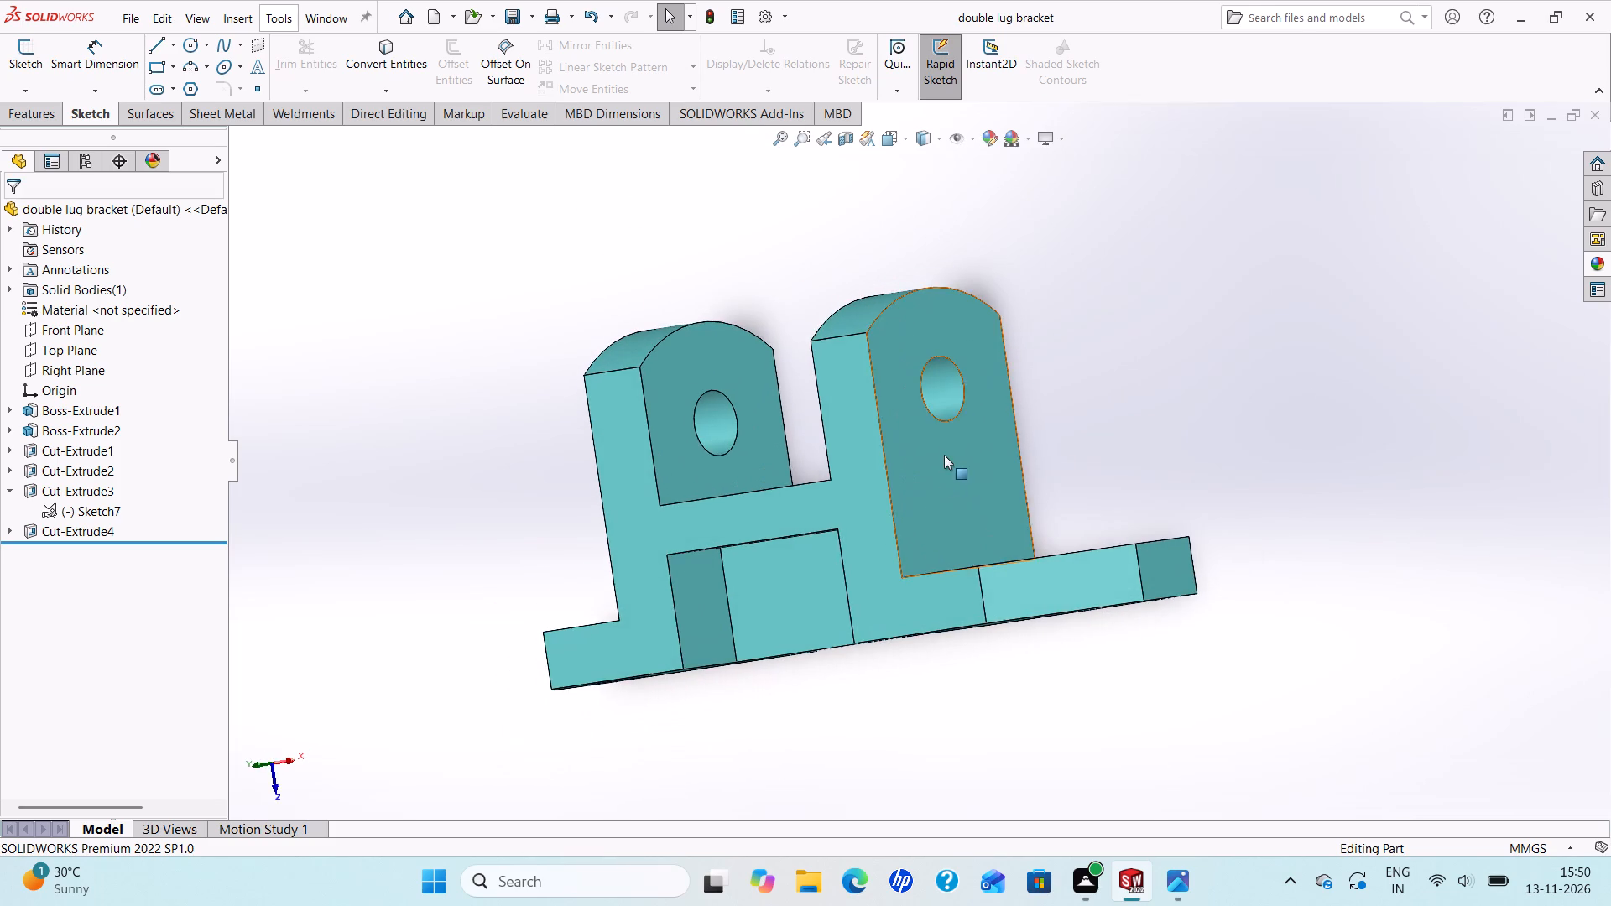
pyautogui.scroll(-3, 944, 455)
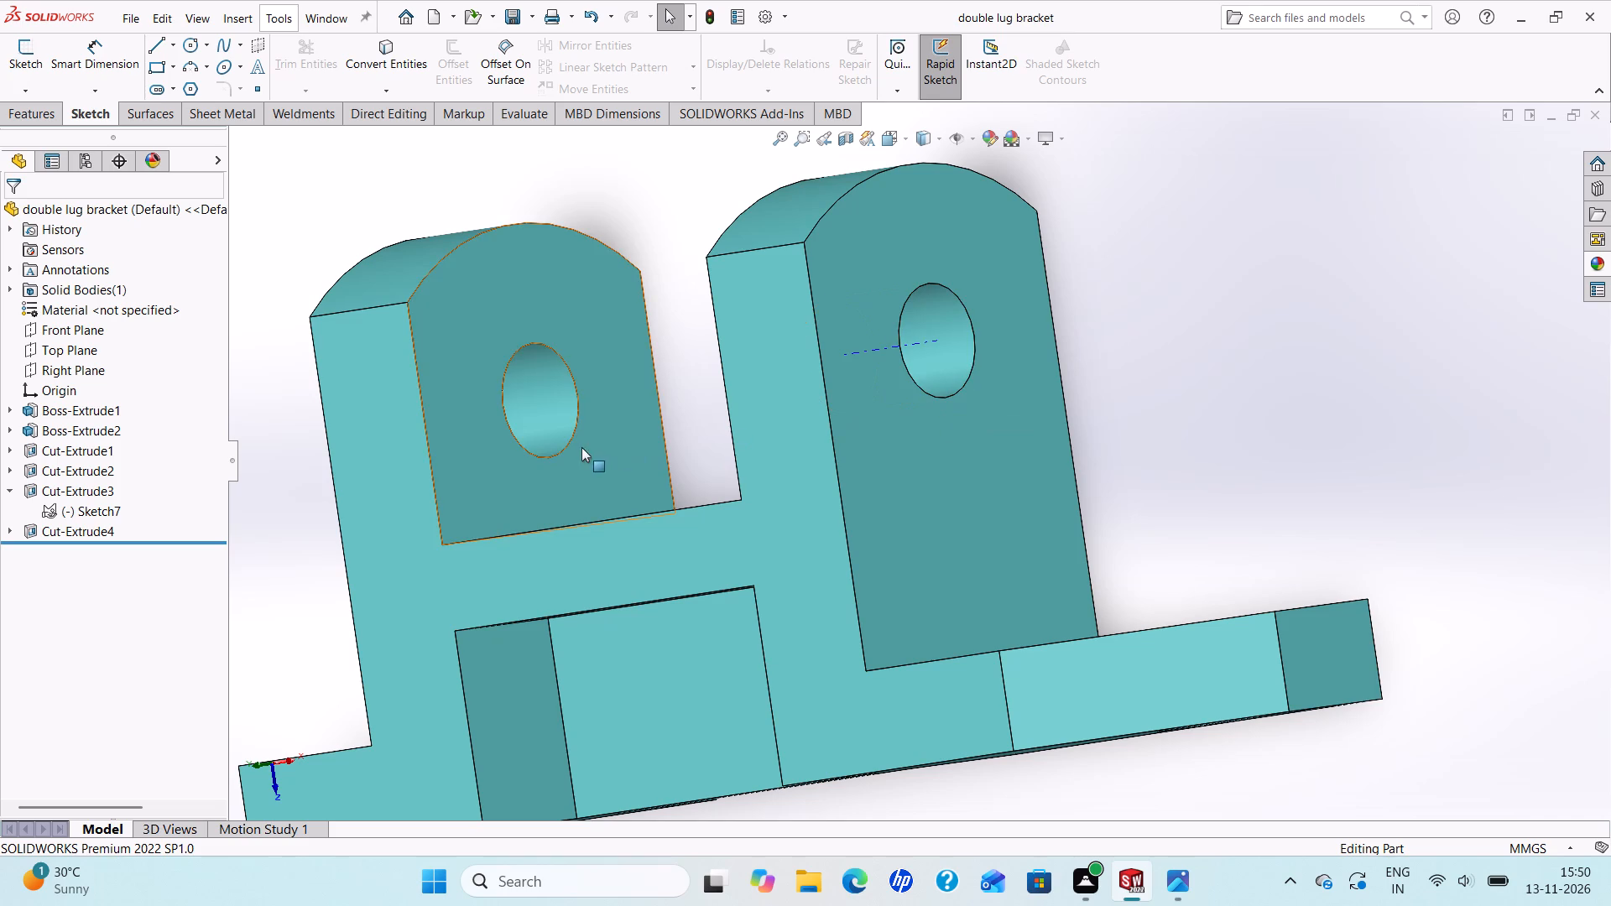
pyautogui.scroll(4, 597, 445)
pyautogui.scroll(3, 831, 475)
pyautogui.scroll(-3, 929, 515)
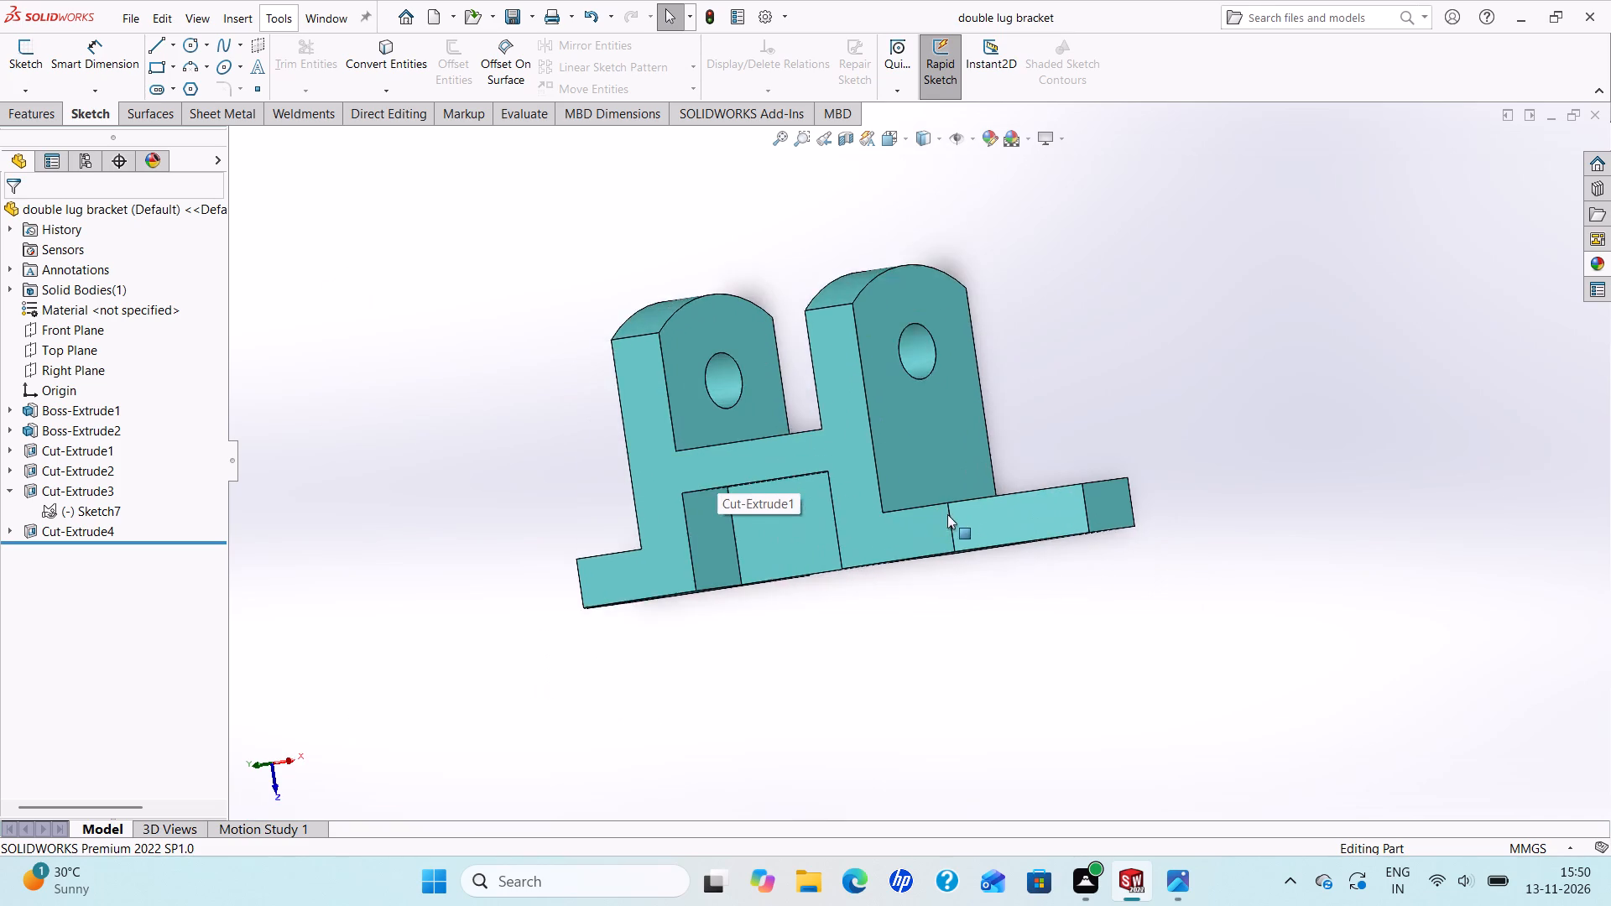
pyautogui.scroll(4, 957, 512)
pyautogui.moveTo(1031, 453); pyautogui.dragTo(752, 528, button='middle')
pyautogui.scroll(-2, 863, 531)
pyautogui.scroll(3, 1004, 483)
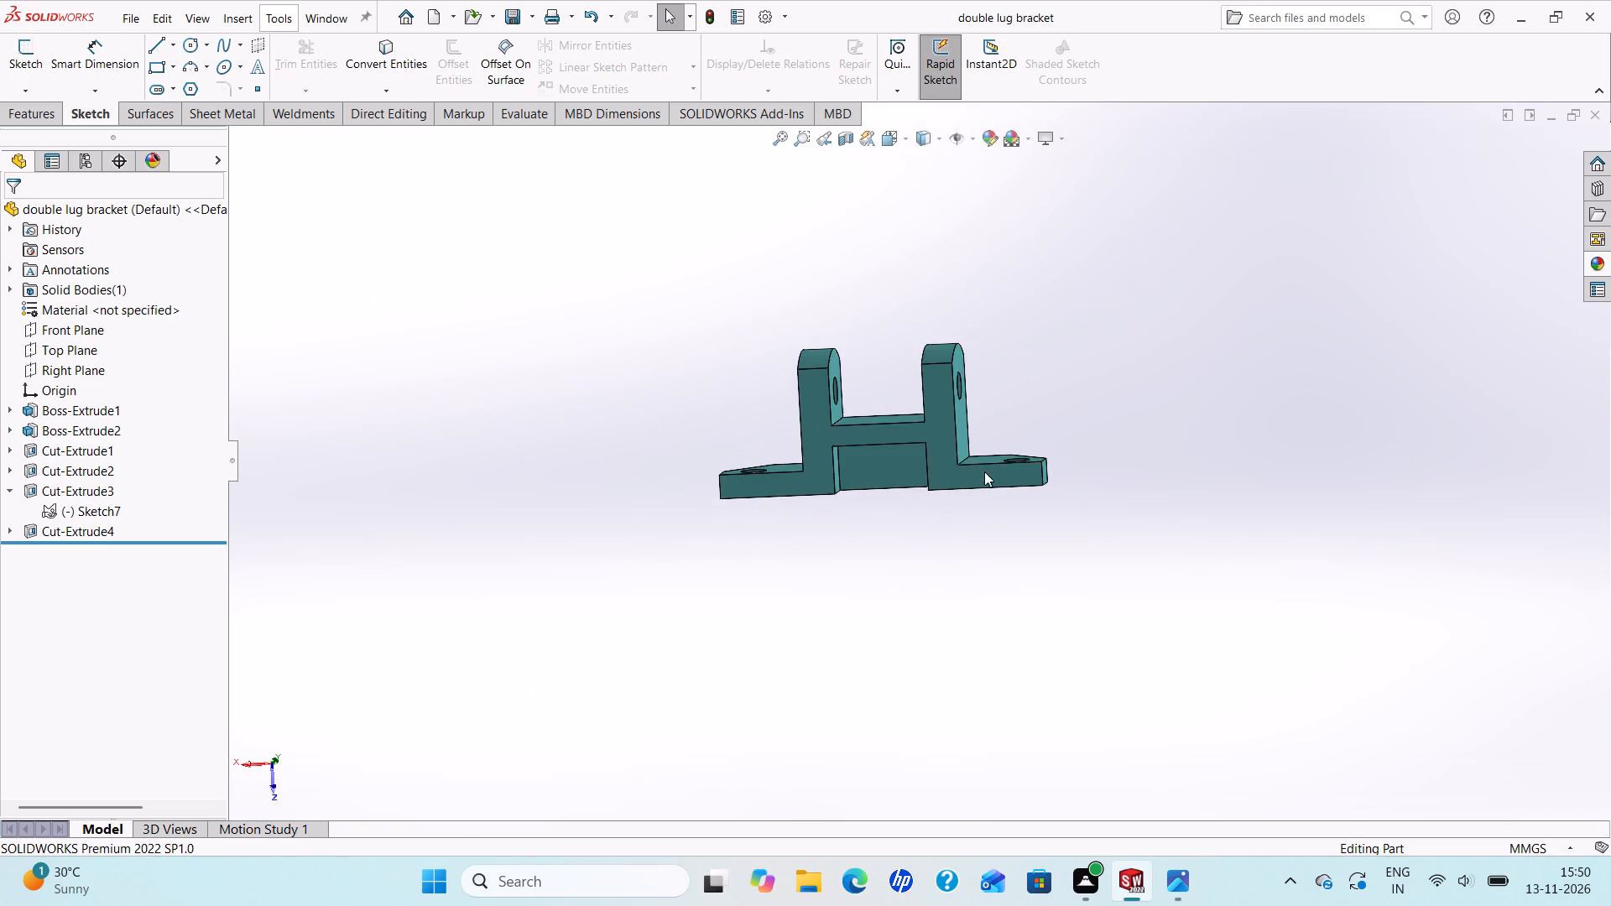
pyautogui.scroll(-4, 951, 441)
pyautogui.scroll(-3, 877, 495)
pyautogui.moveTo(866, 486); pyautogui.dragTo(799, 298, button='middle')
pyautogui.scroll(1, 861, 461)
pyautogui.scroll(4, 799, 297)
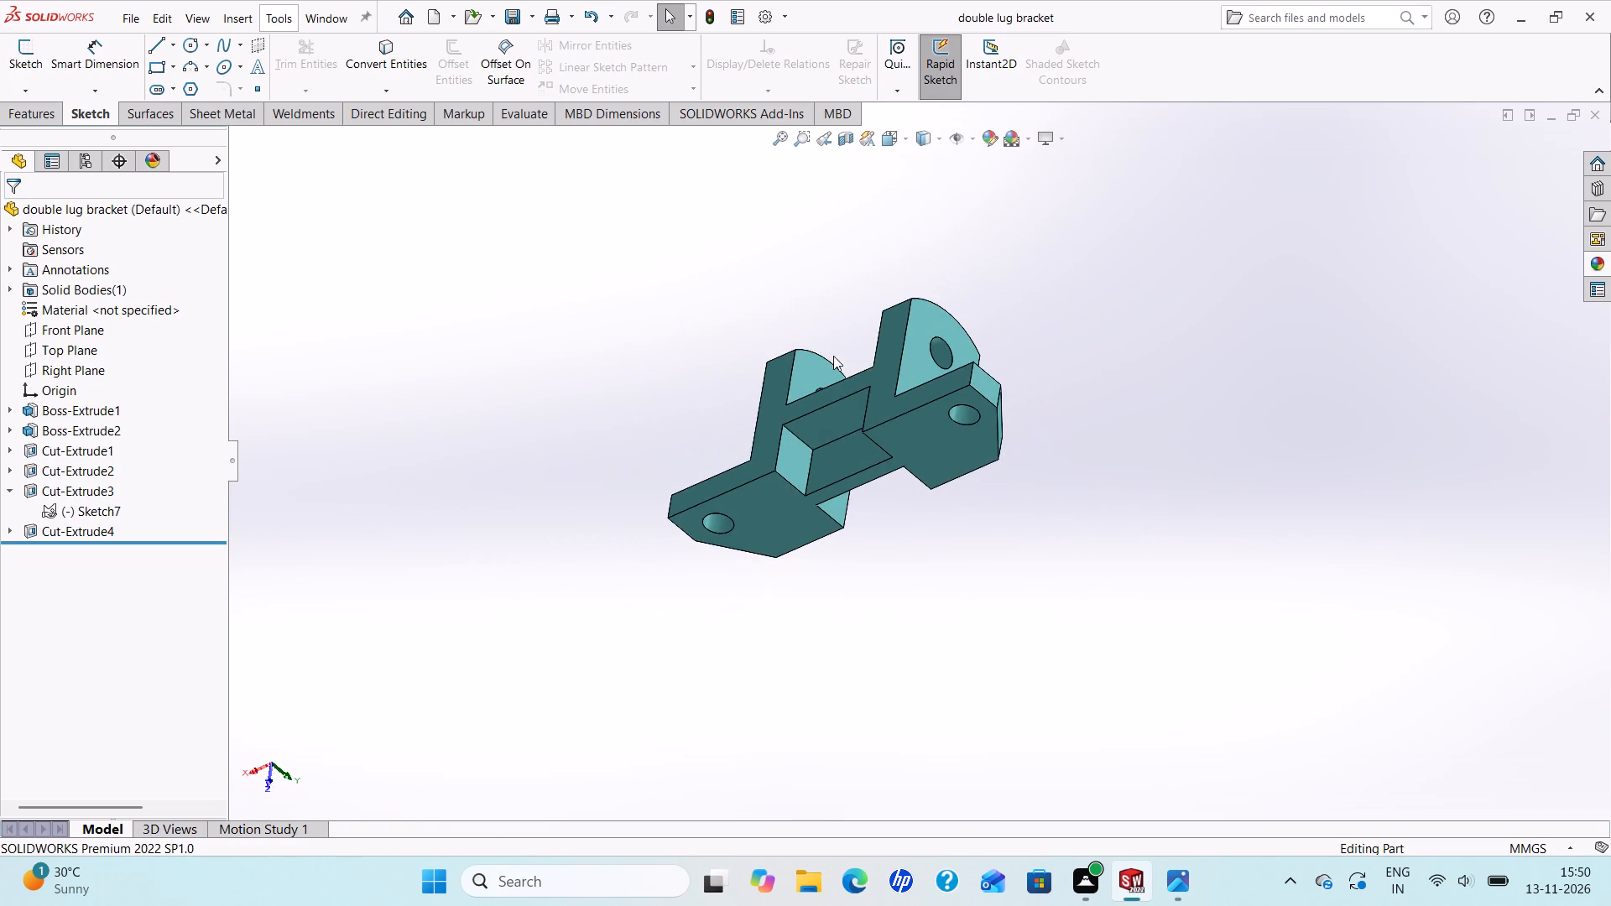